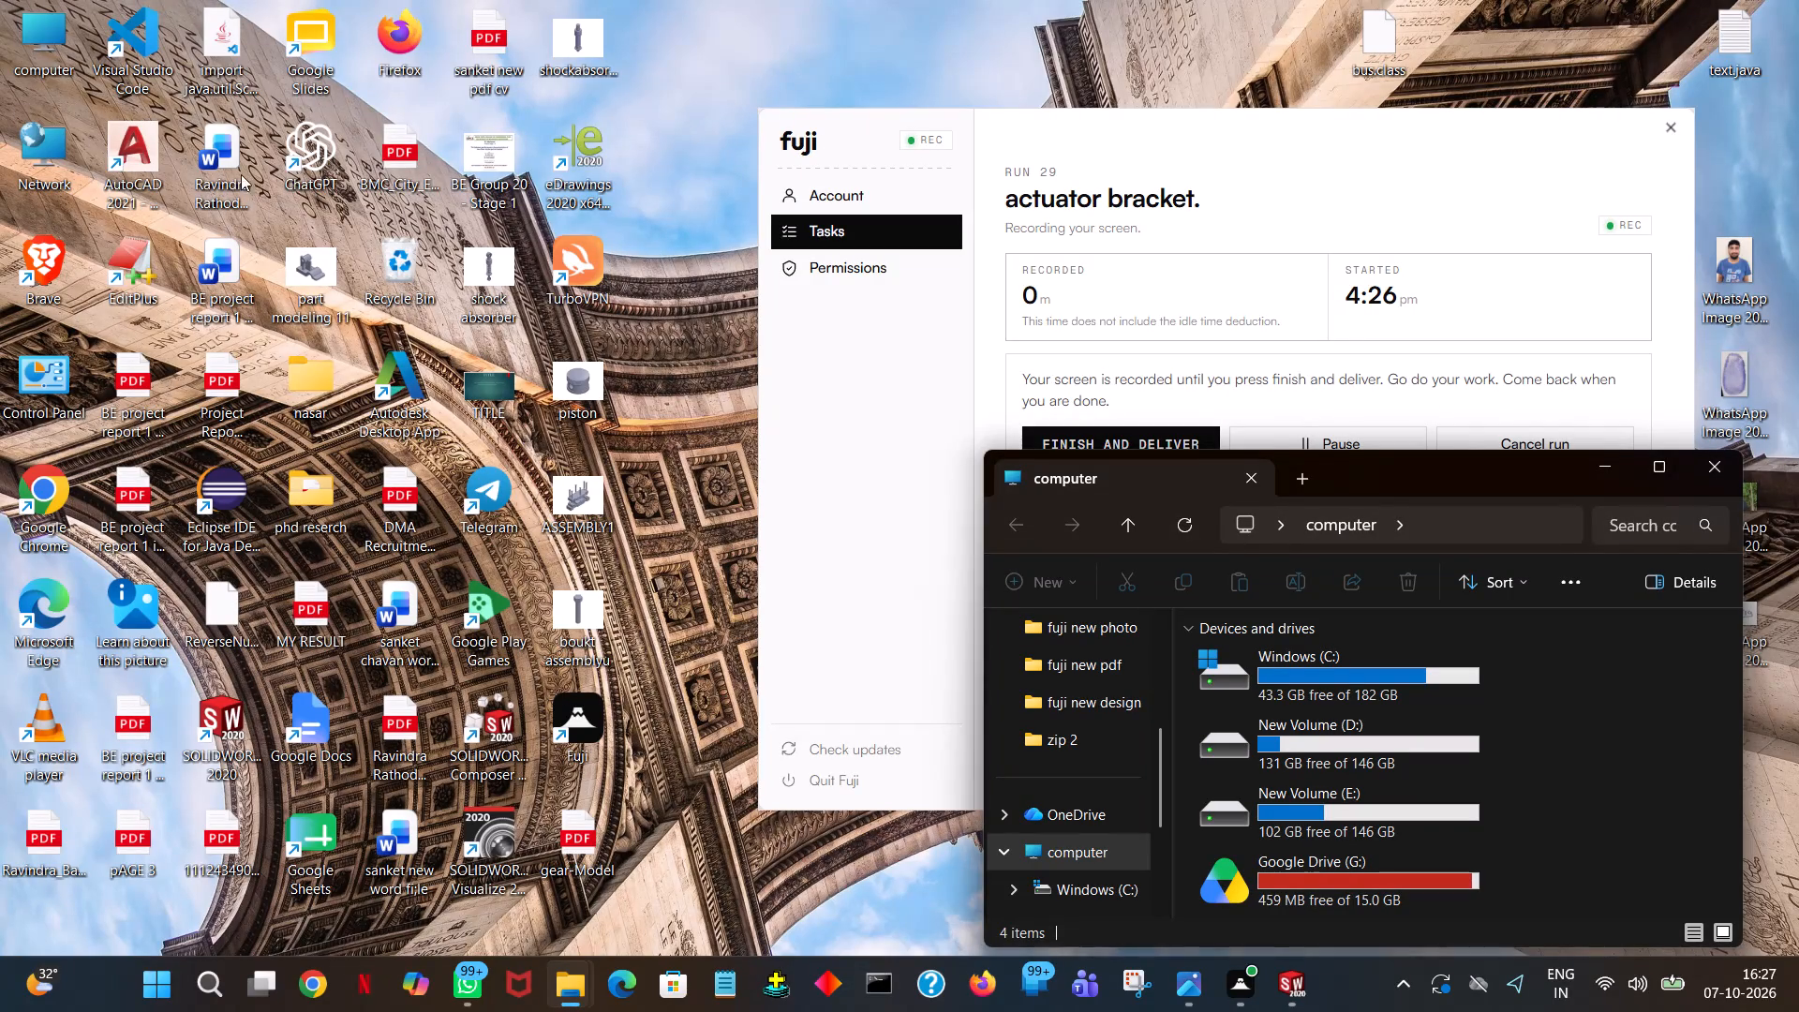
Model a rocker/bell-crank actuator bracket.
Open the multi axis mounting support bracket image from the fuji new photo folder on drive D and look at its drawing.
double_click(43, 20)
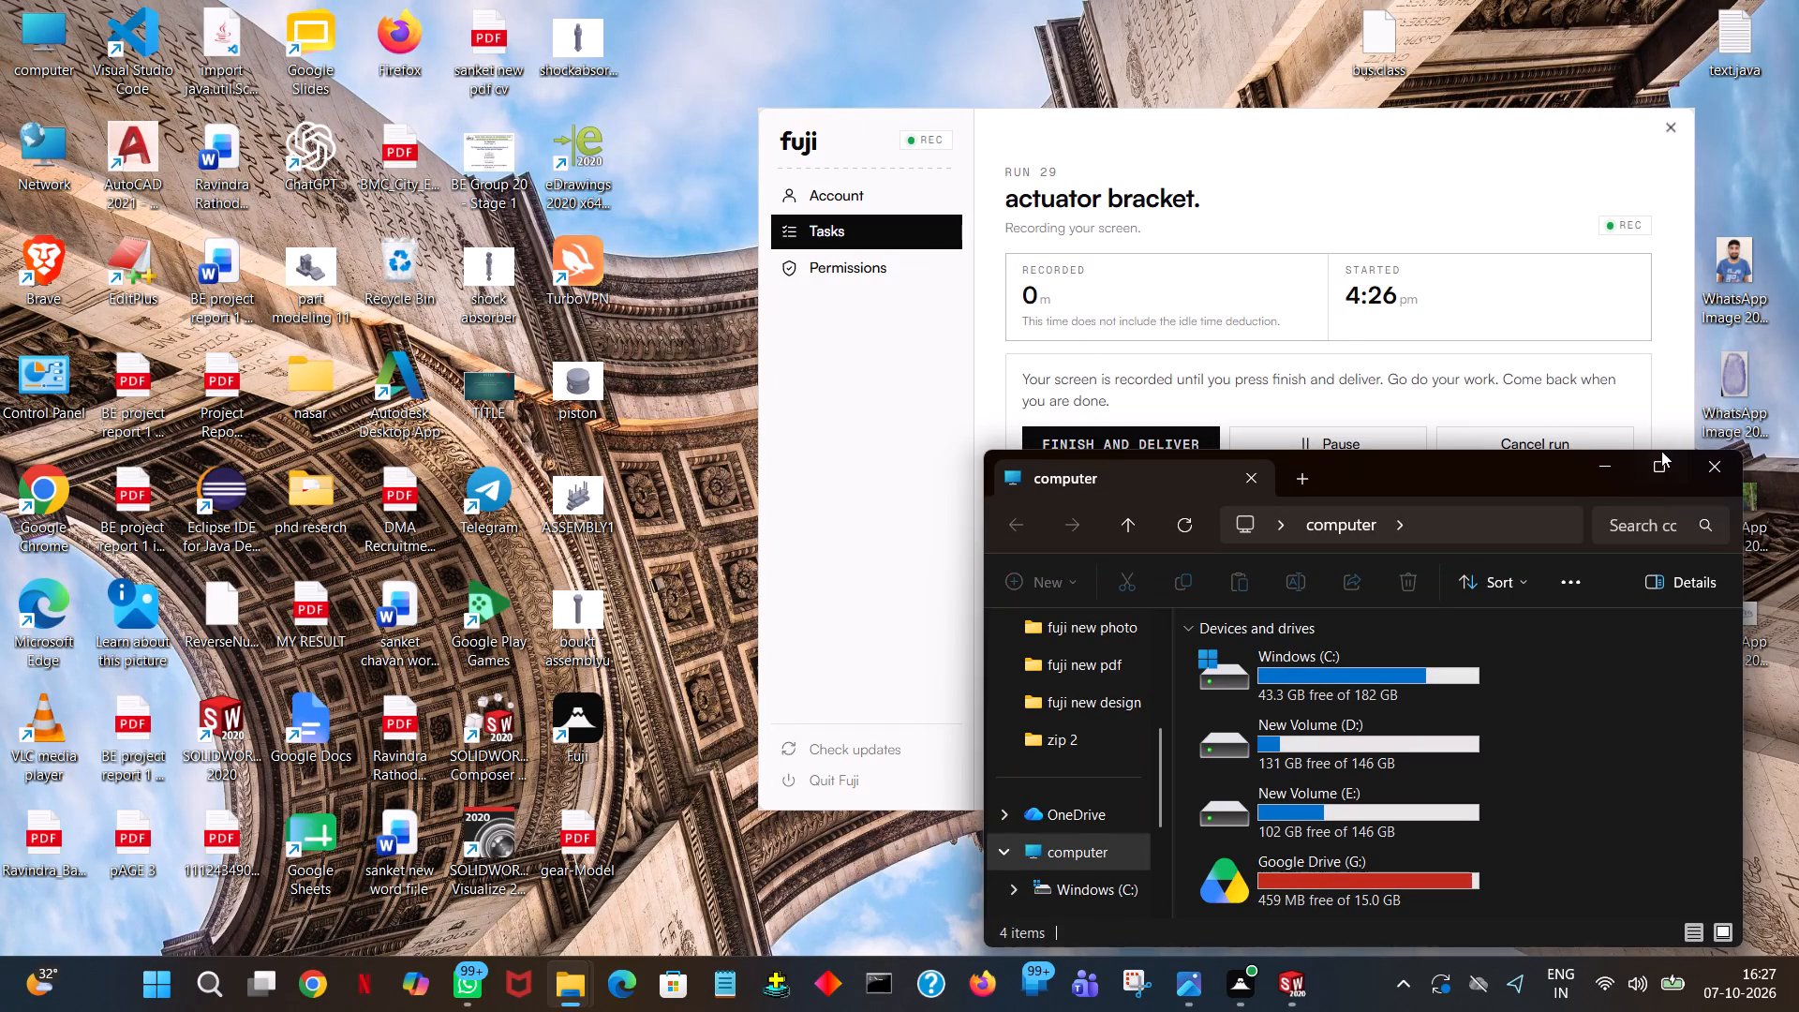
left_click(1661, 457)
double_click(717, 226)
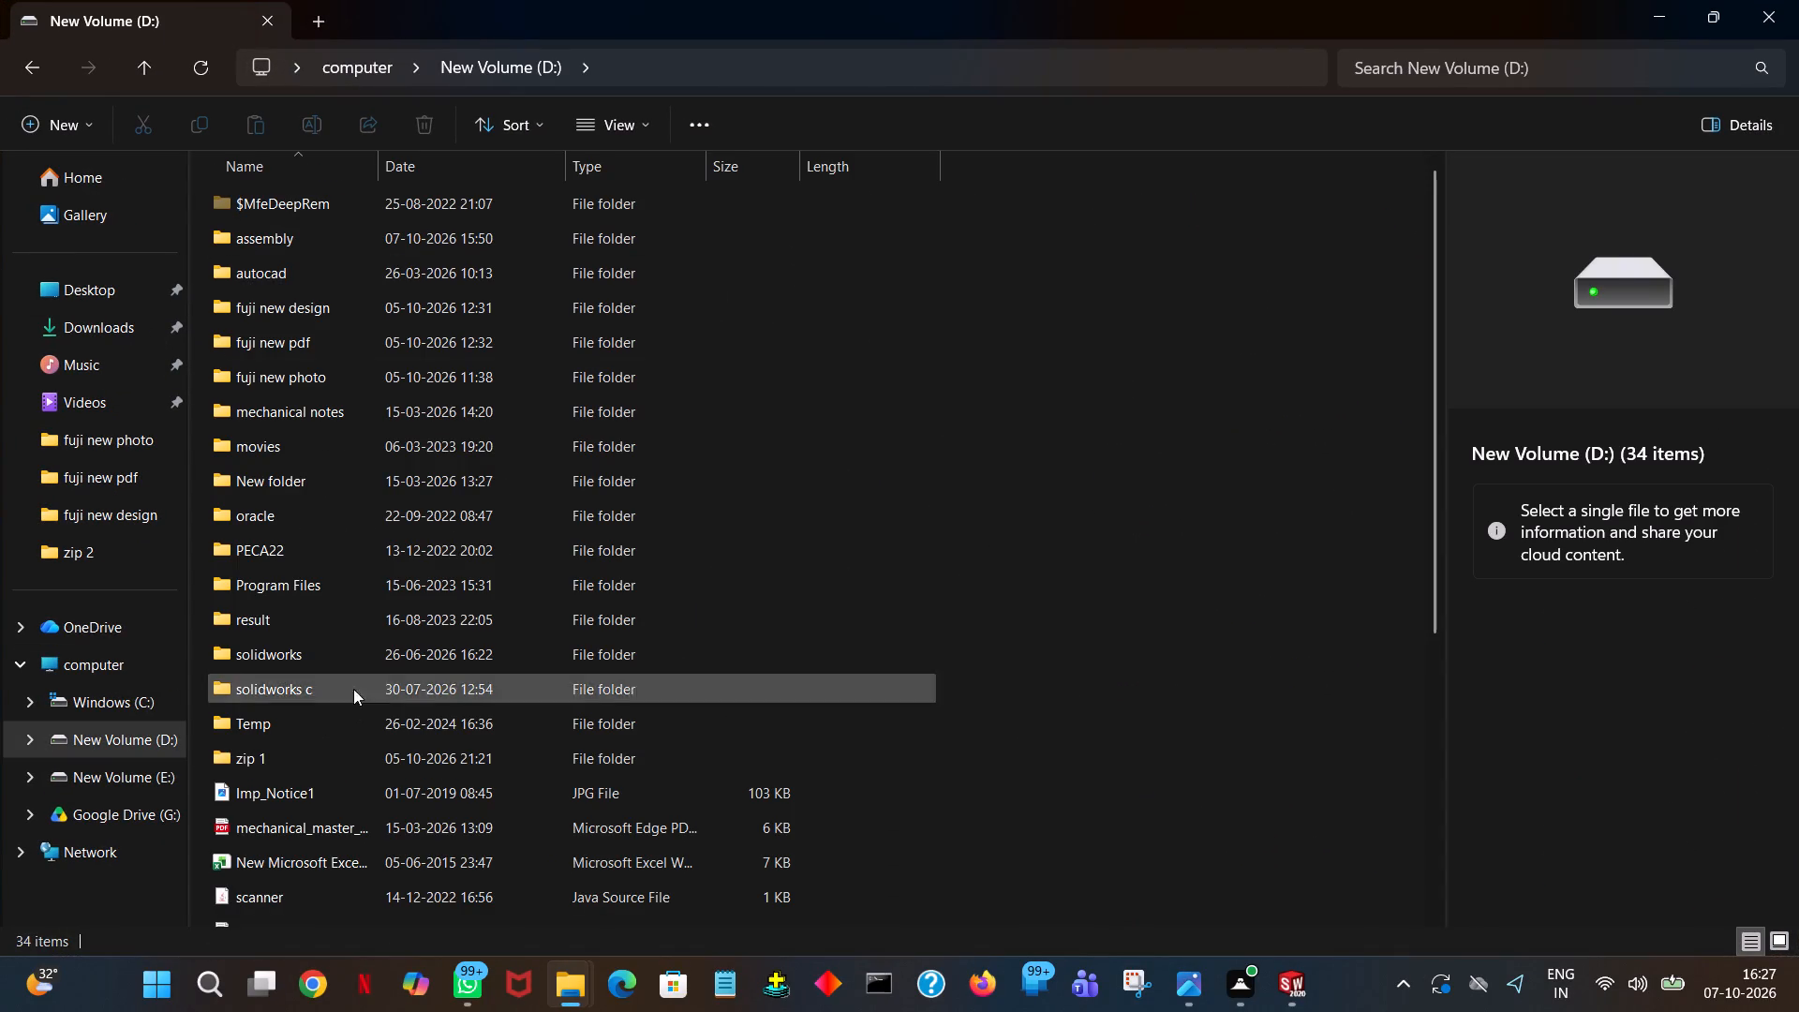
double_click(284, 382)
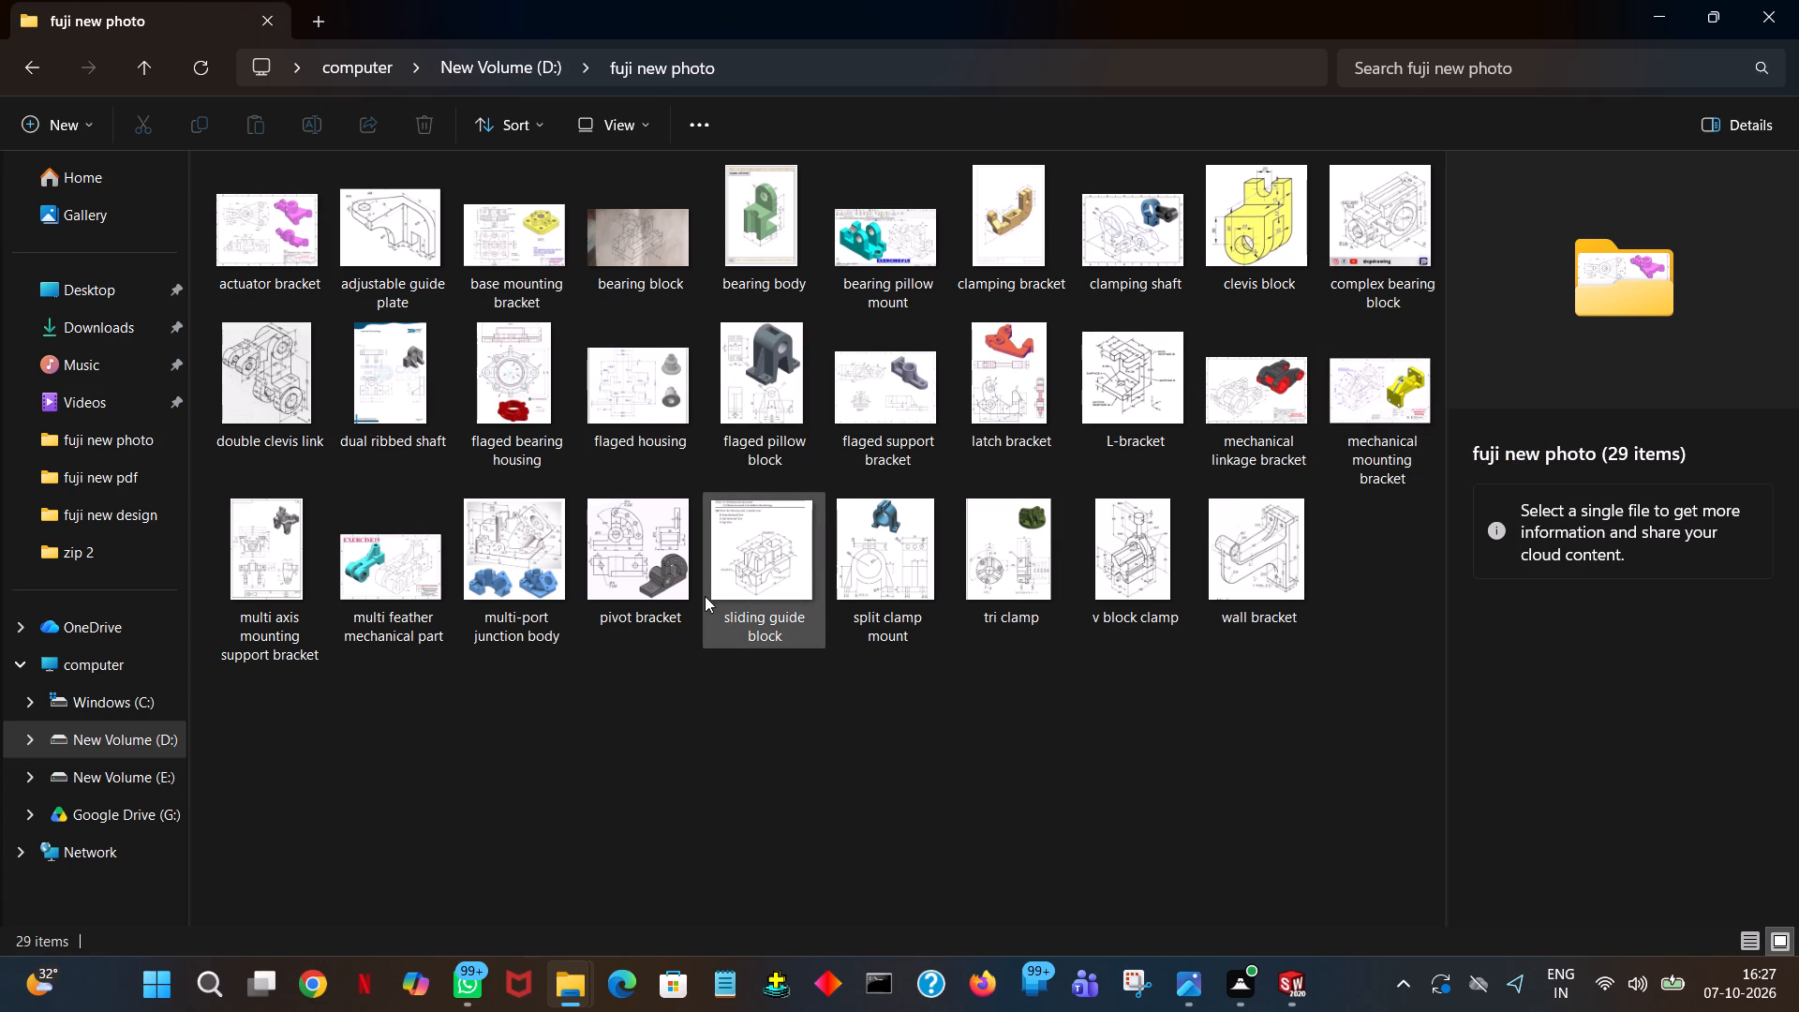
double_click(298, 559)
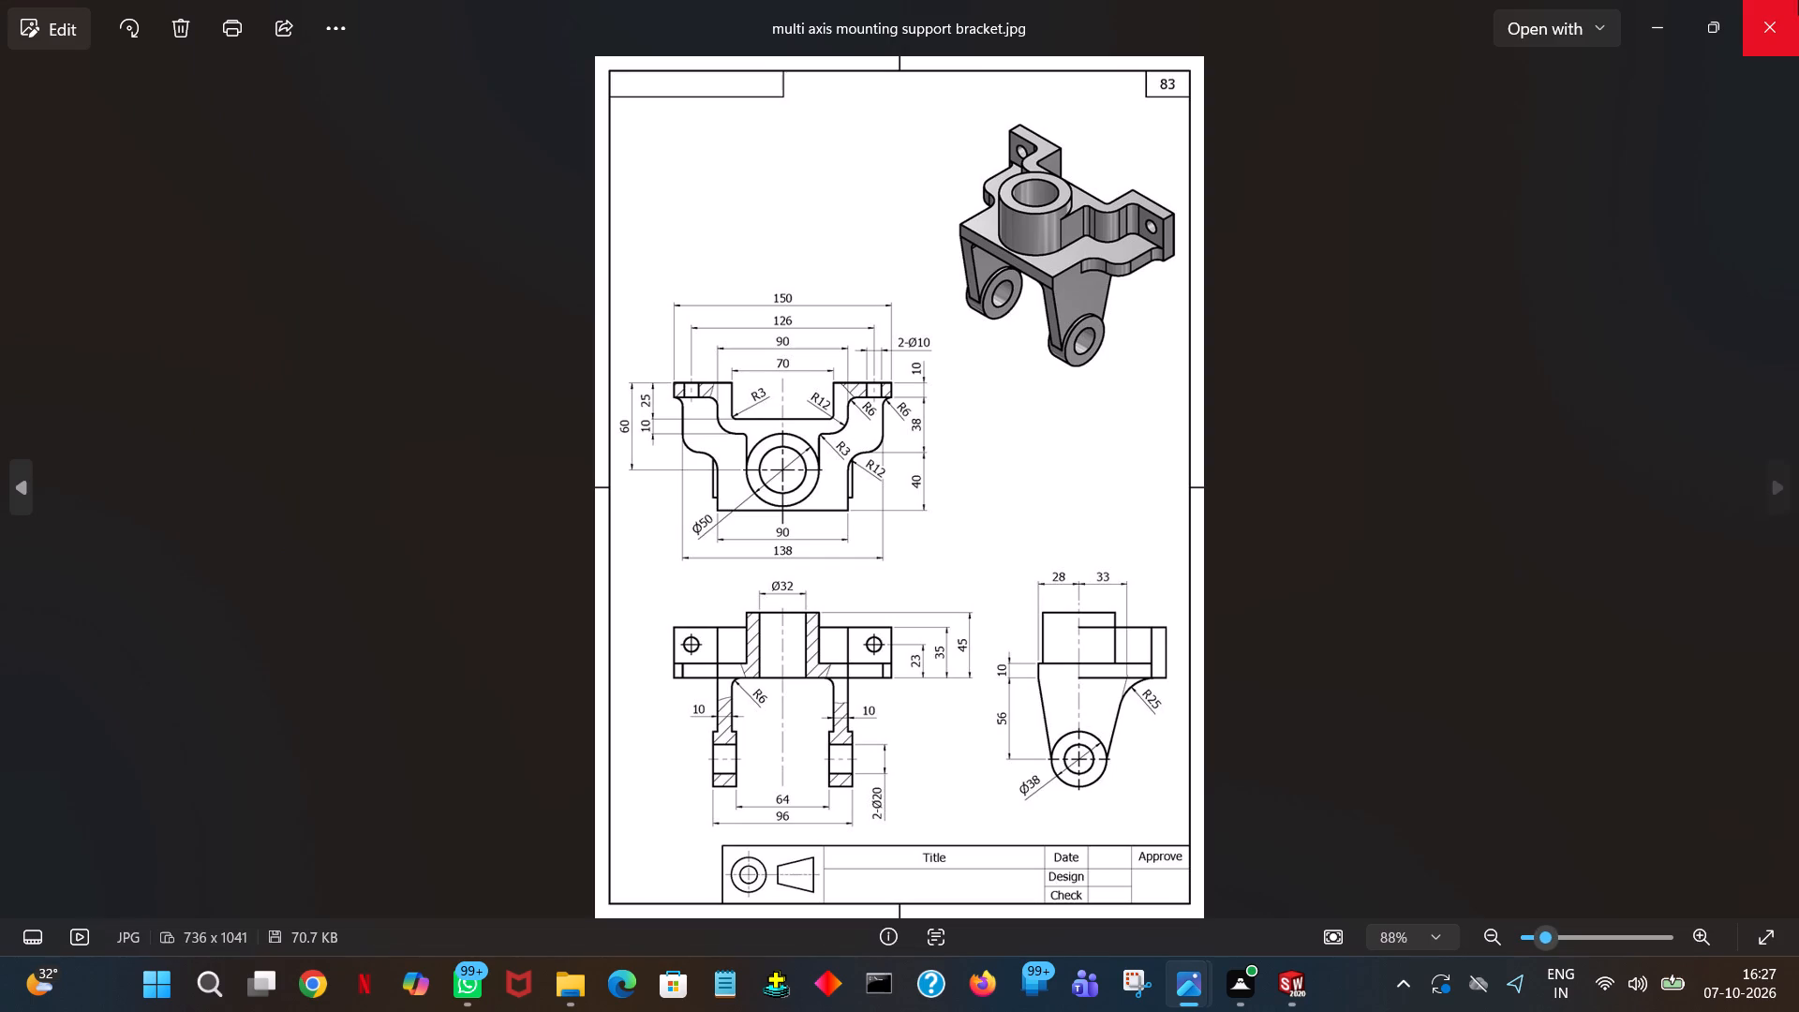
left_click(1773, 16)
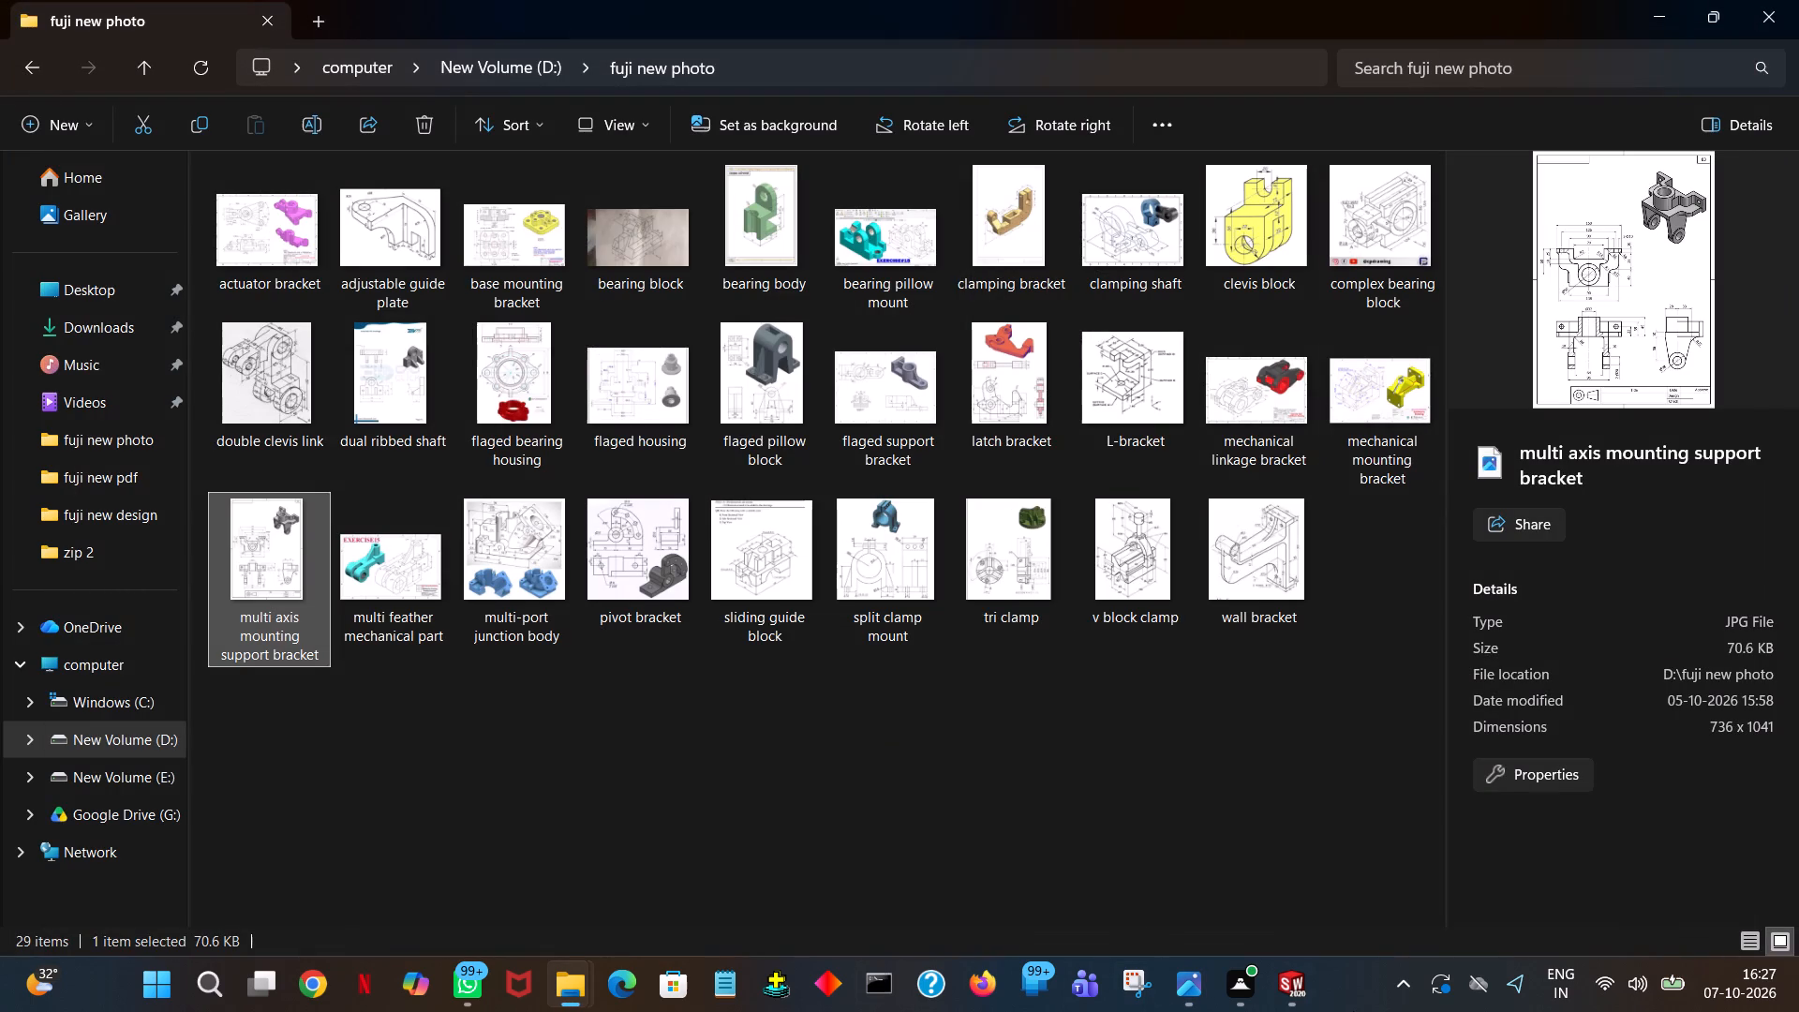
Switch to SOLIDWORKS and create a new part document.
left_click(1287, 990)
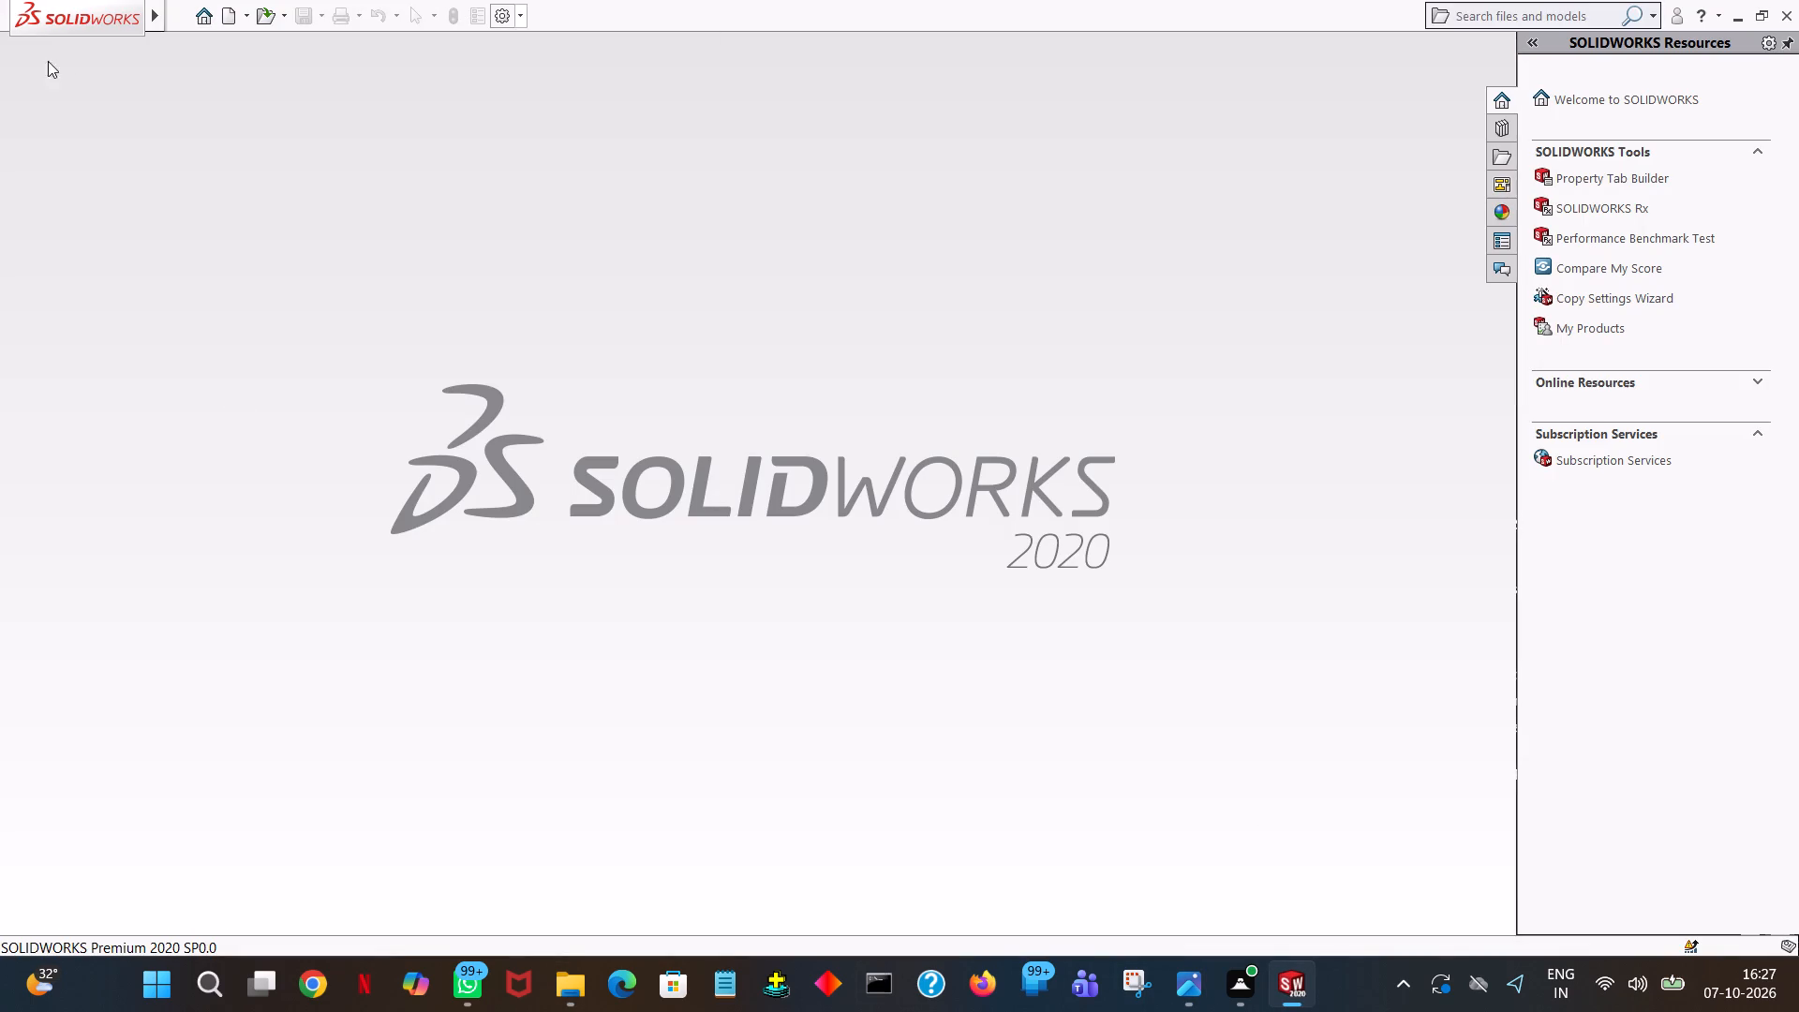
left_click(226, 22)
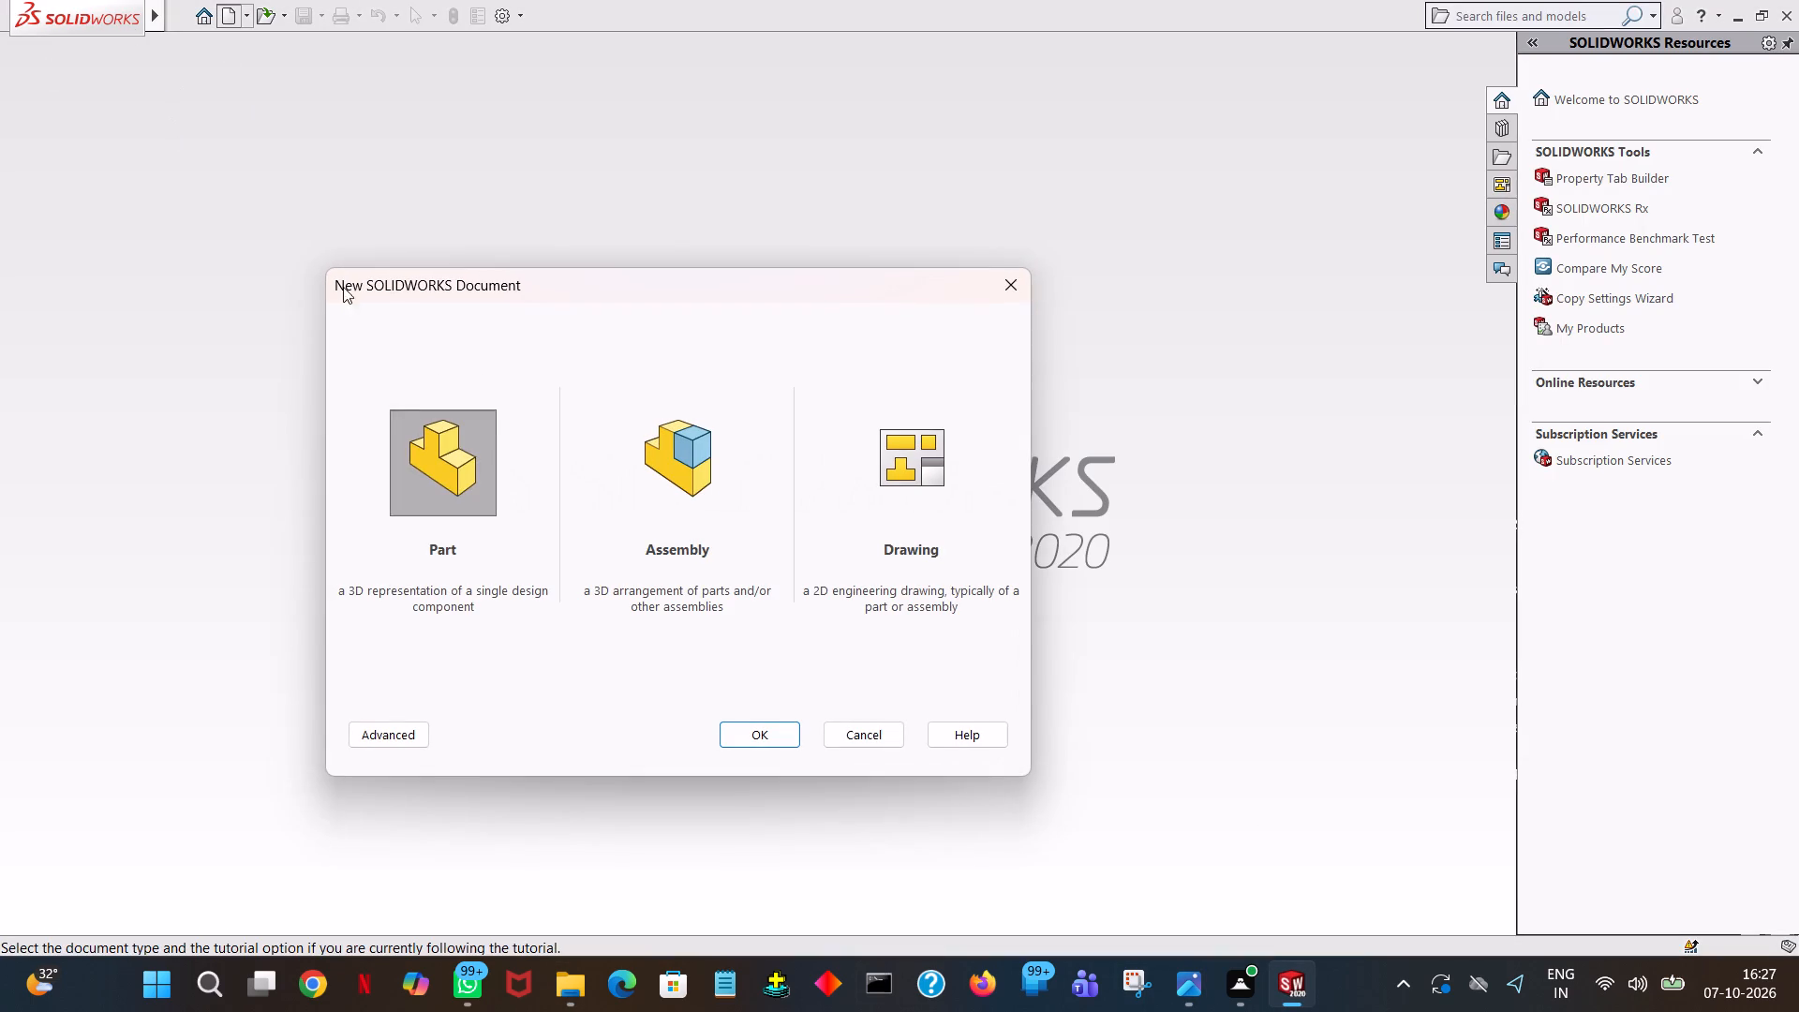
double_click(415, 459)
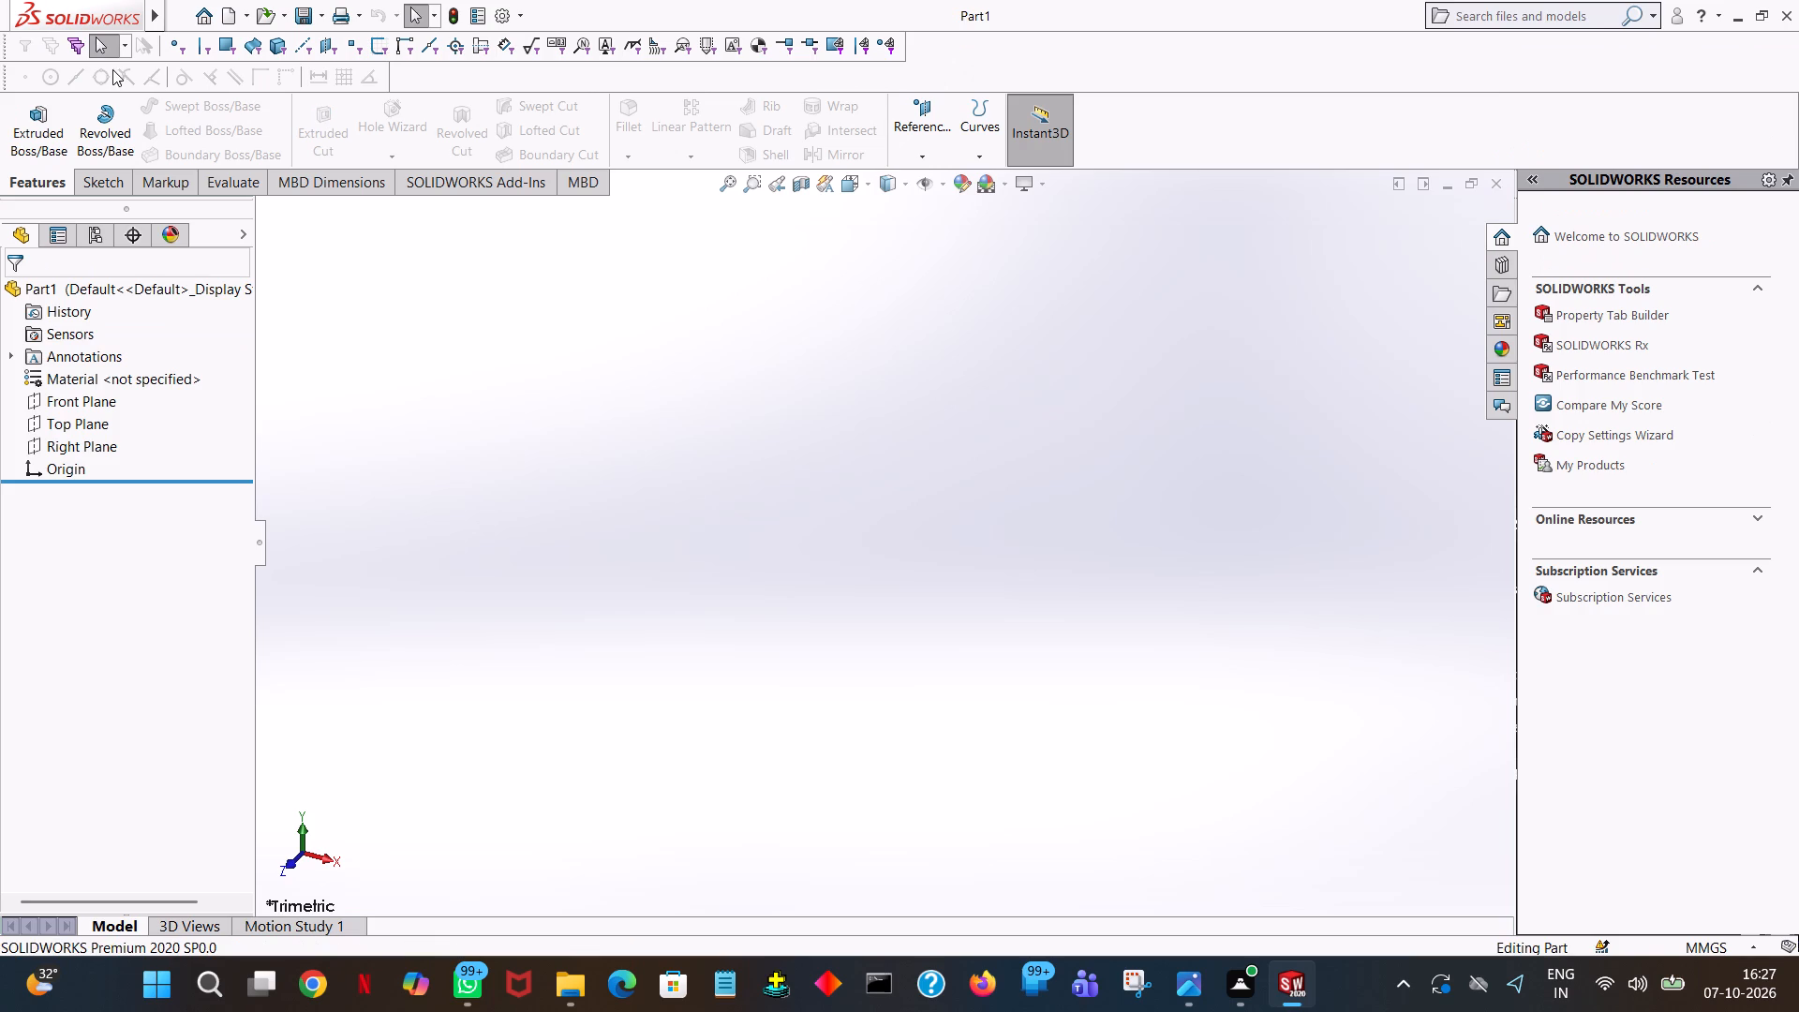
Sketch a circle centred on the origin on the Top Plane, with a radius of 65/2 mm.
left_click(96, 428)
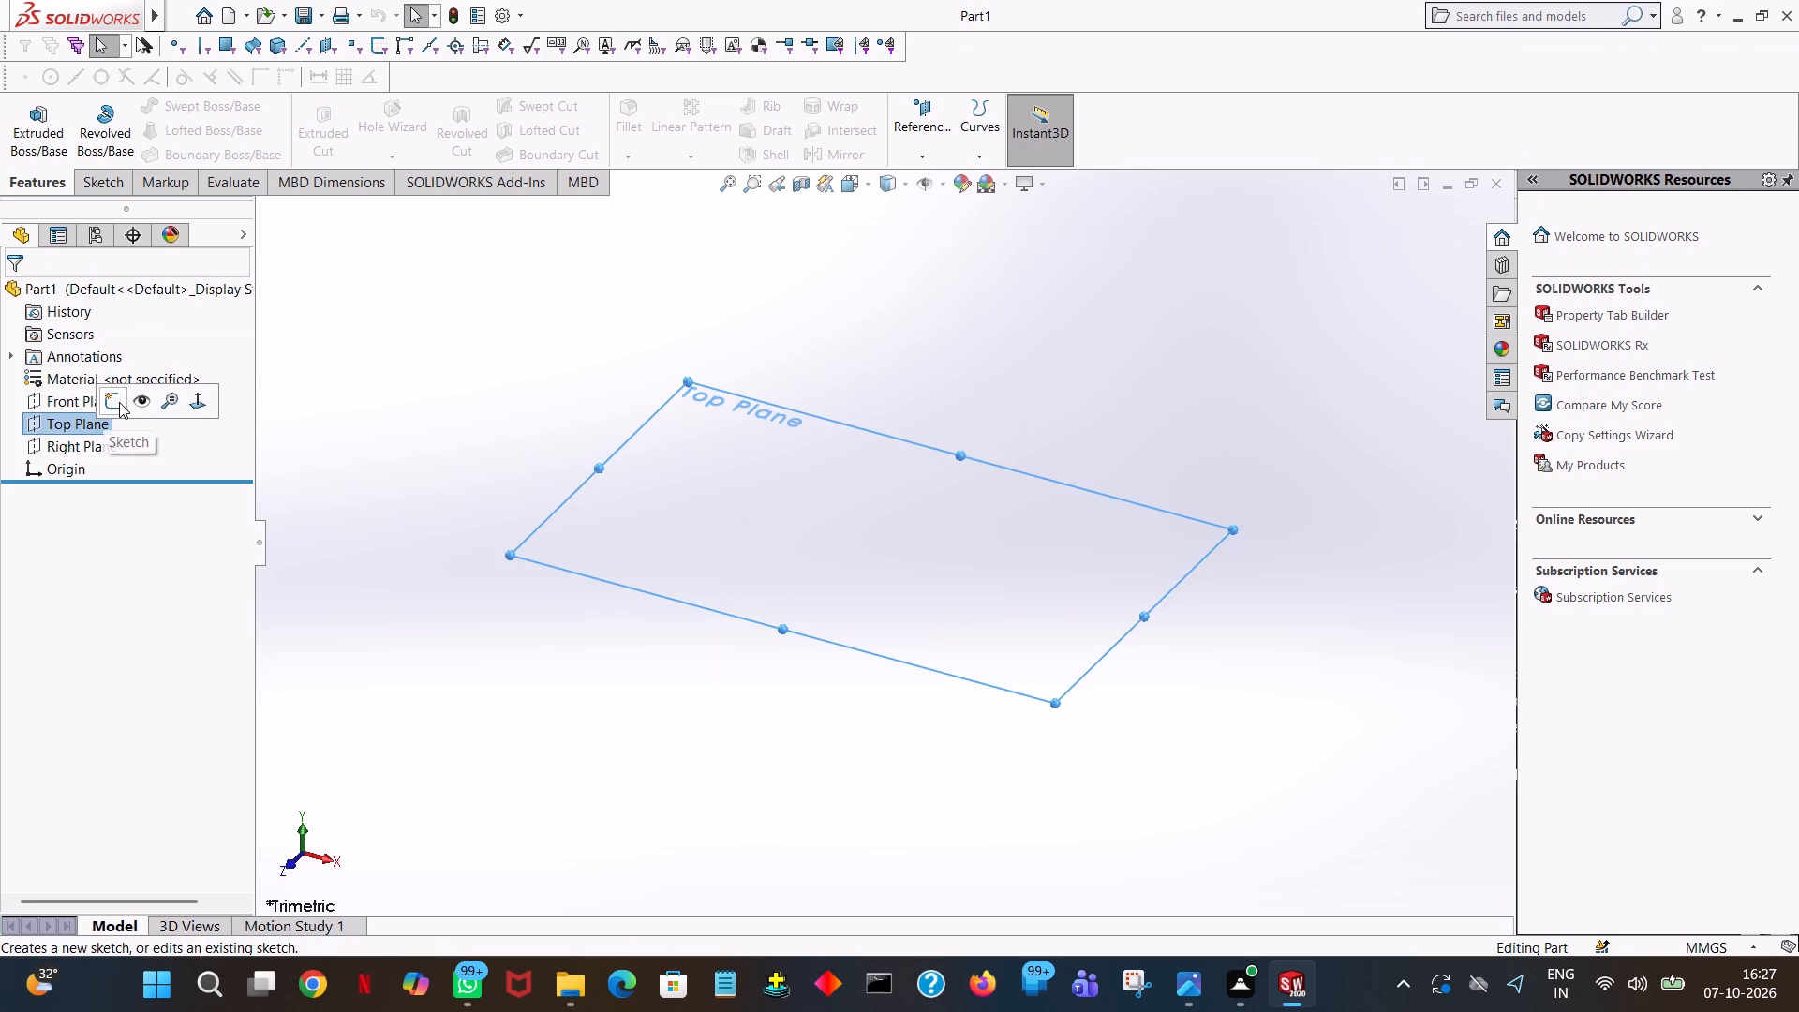
left_click(119, 402)
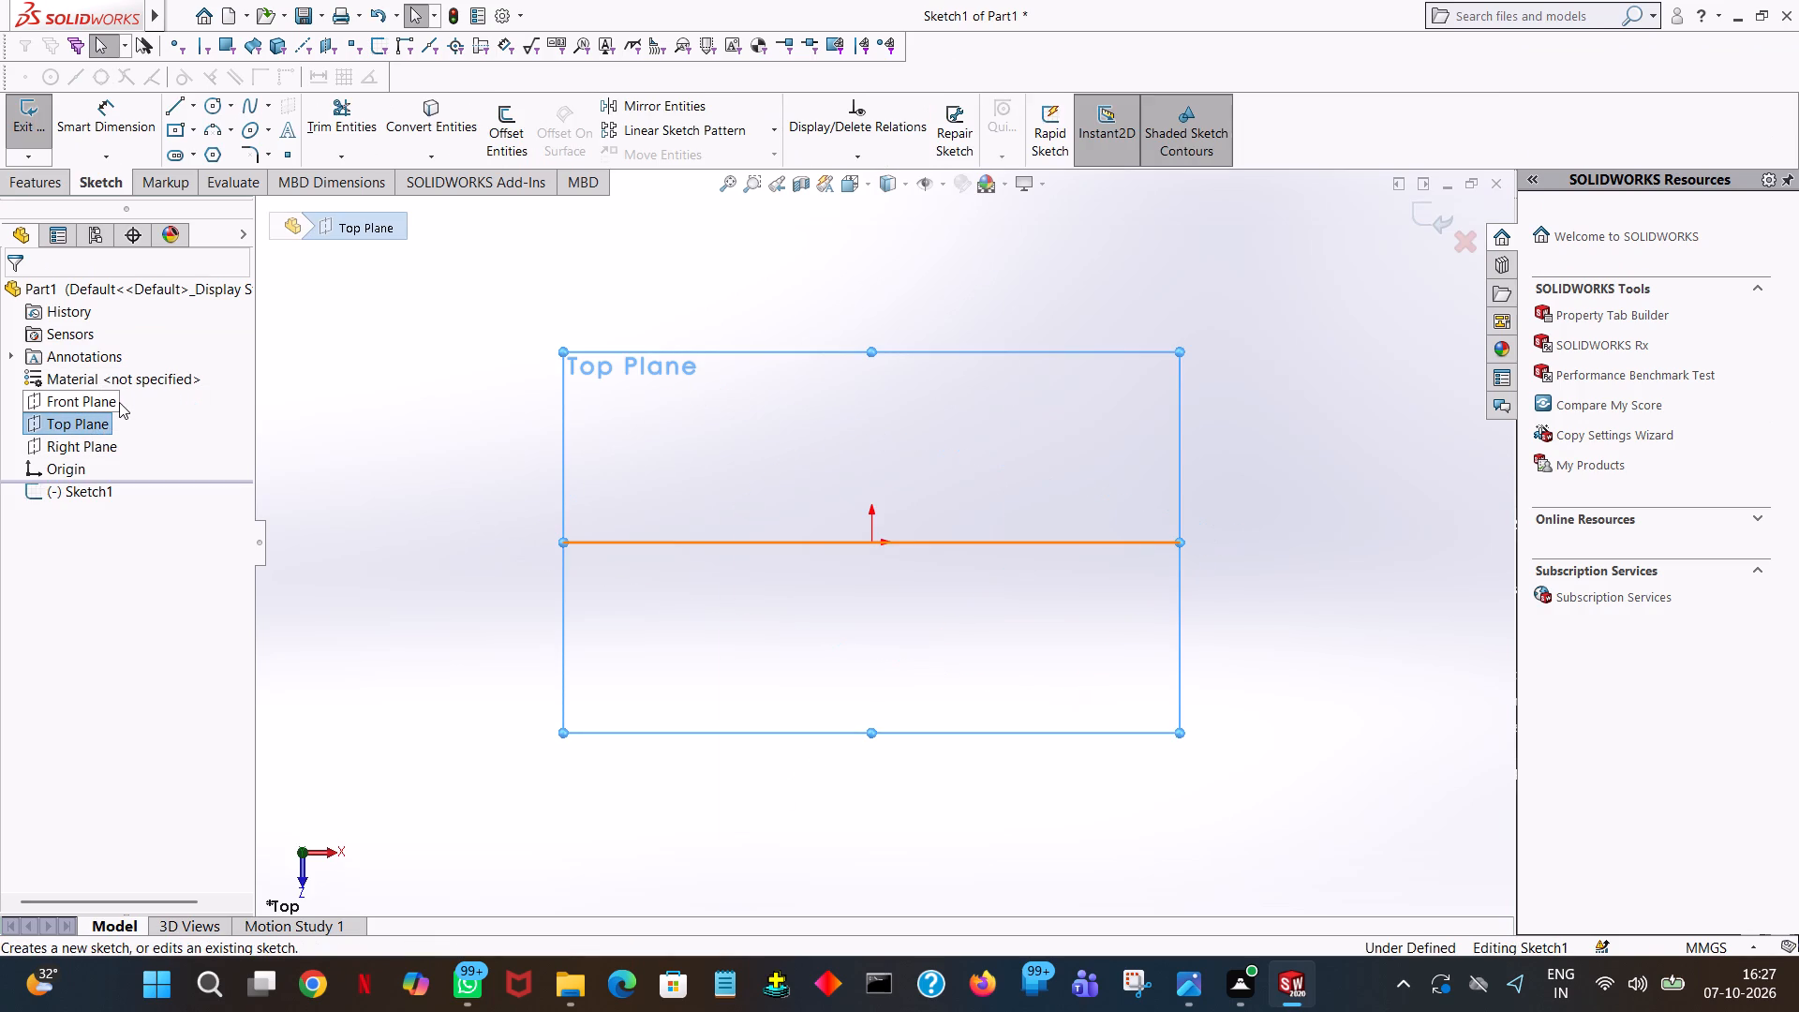
left_click(213, 106)
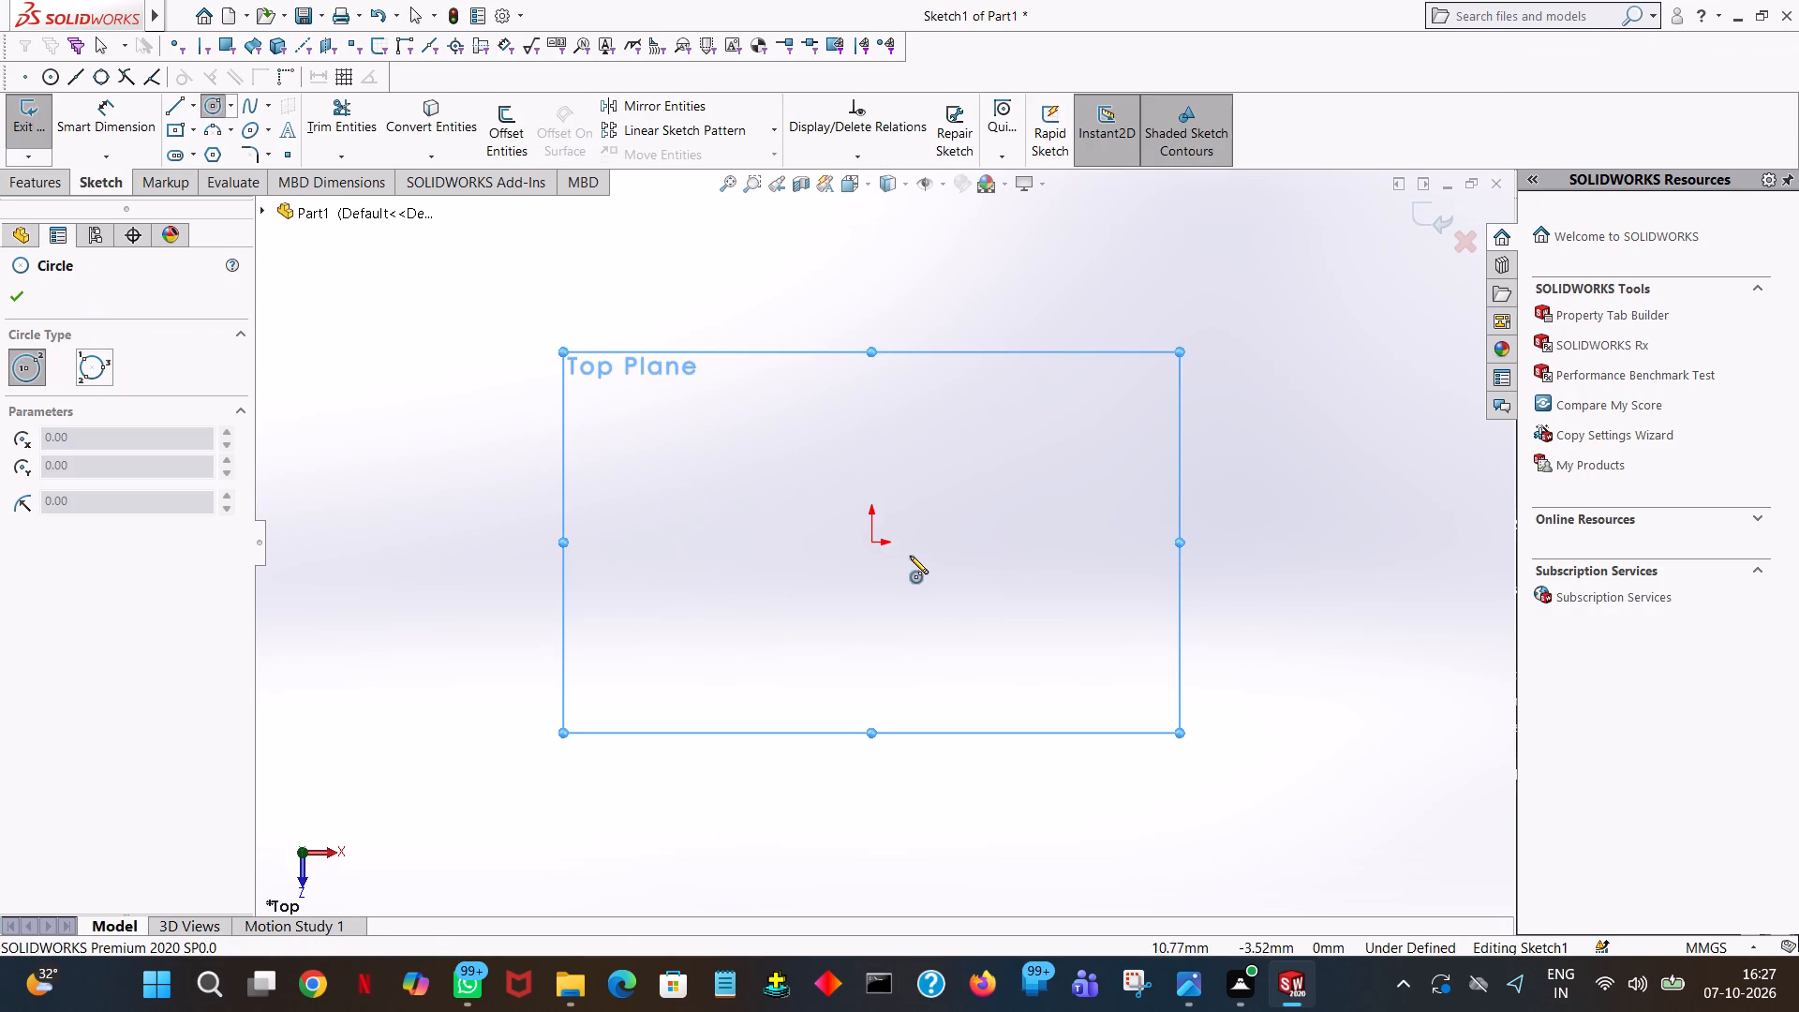
left_click(873, 543)
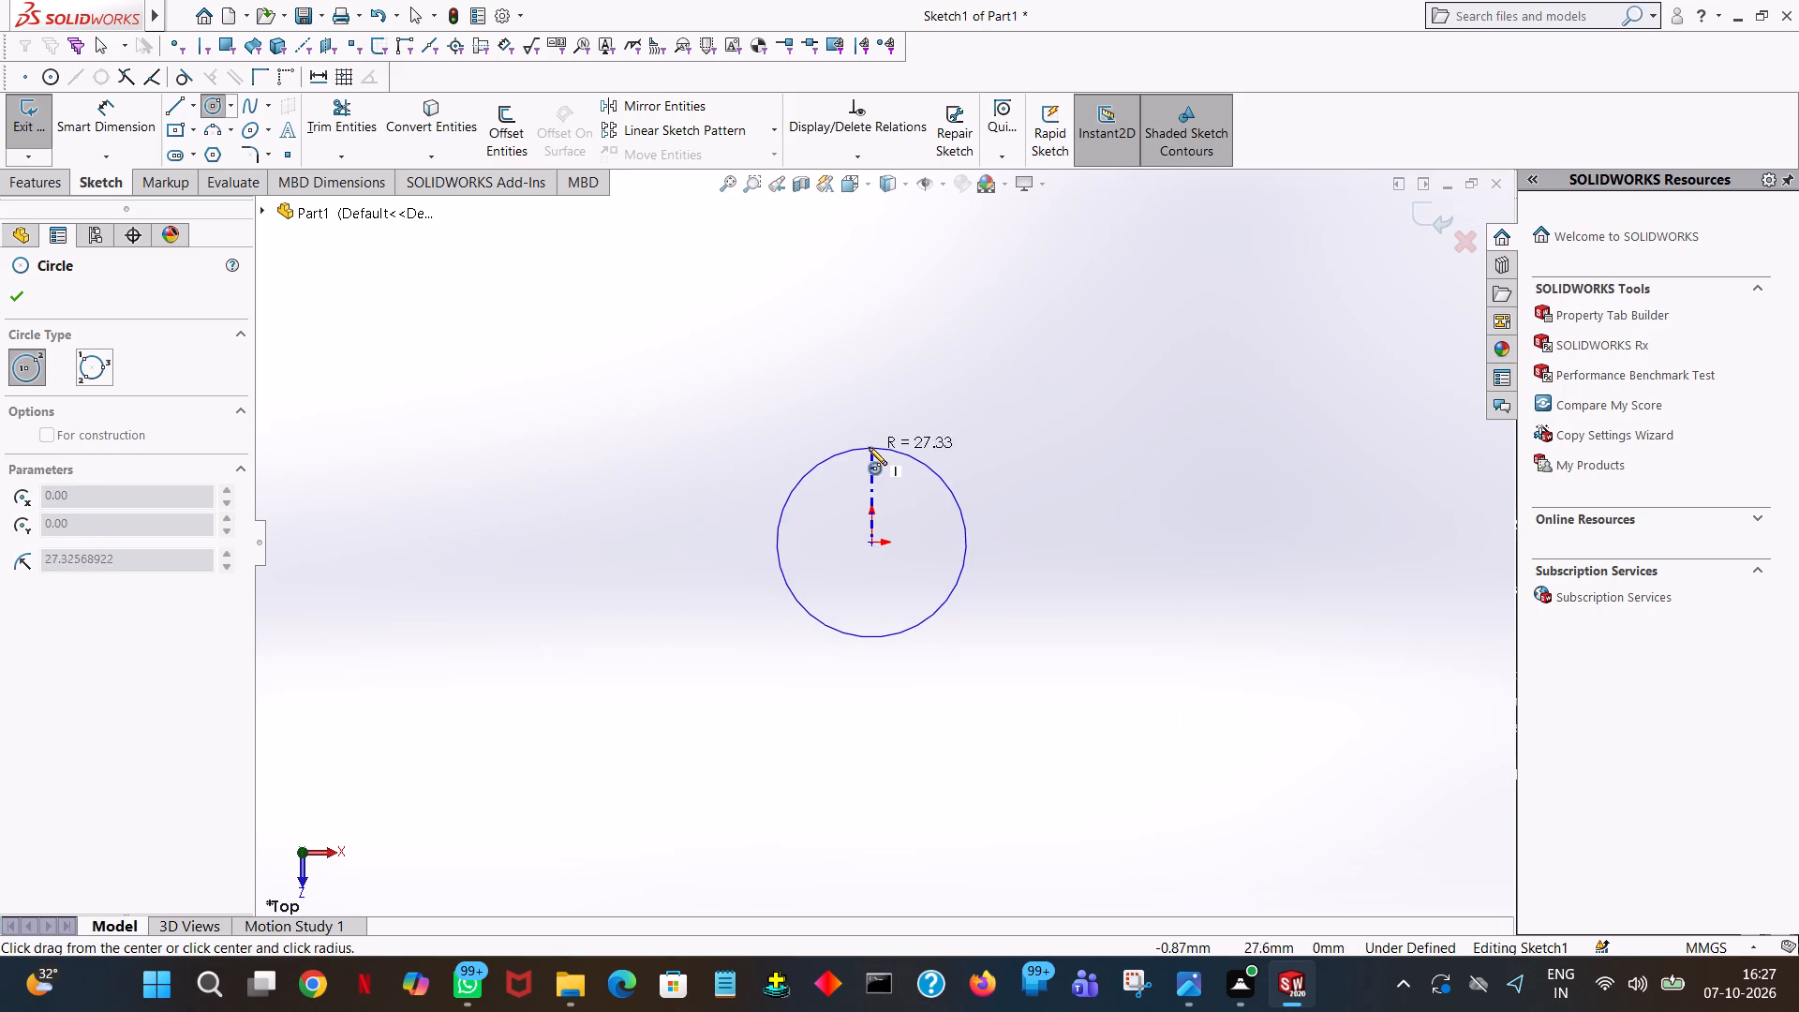
left_click(869, 445)
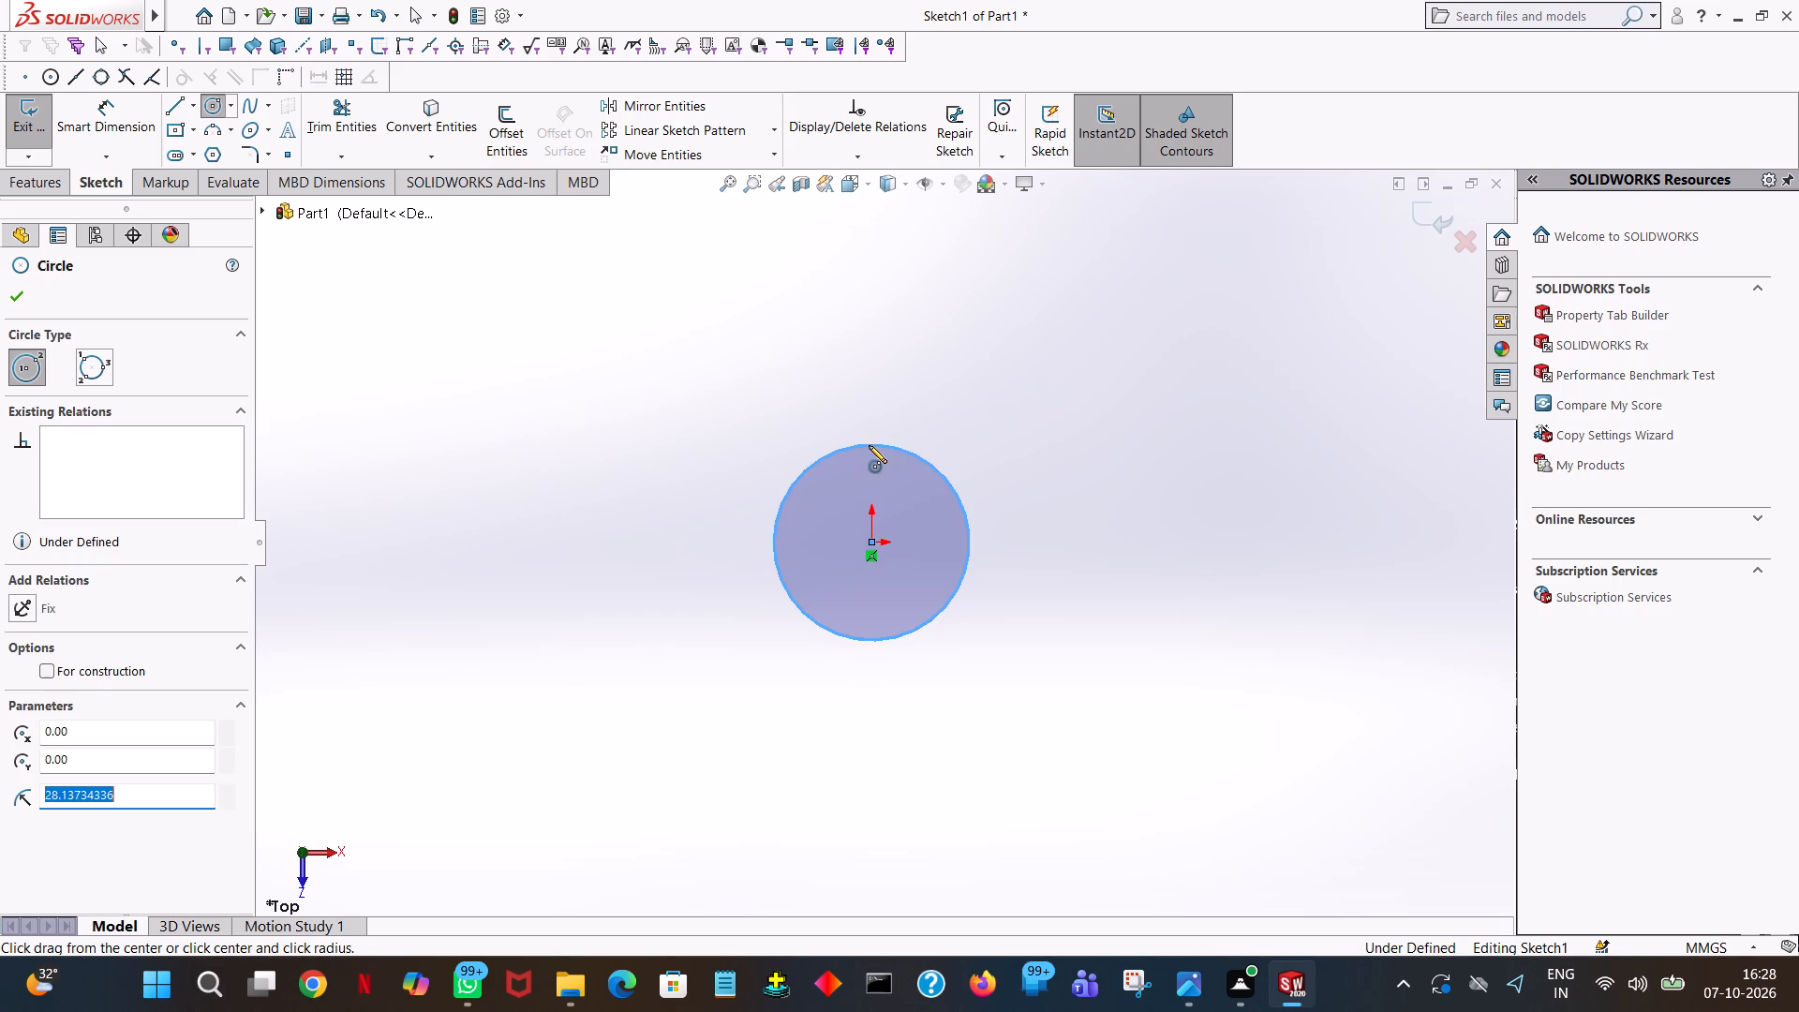
type("65/2")
key("Return")
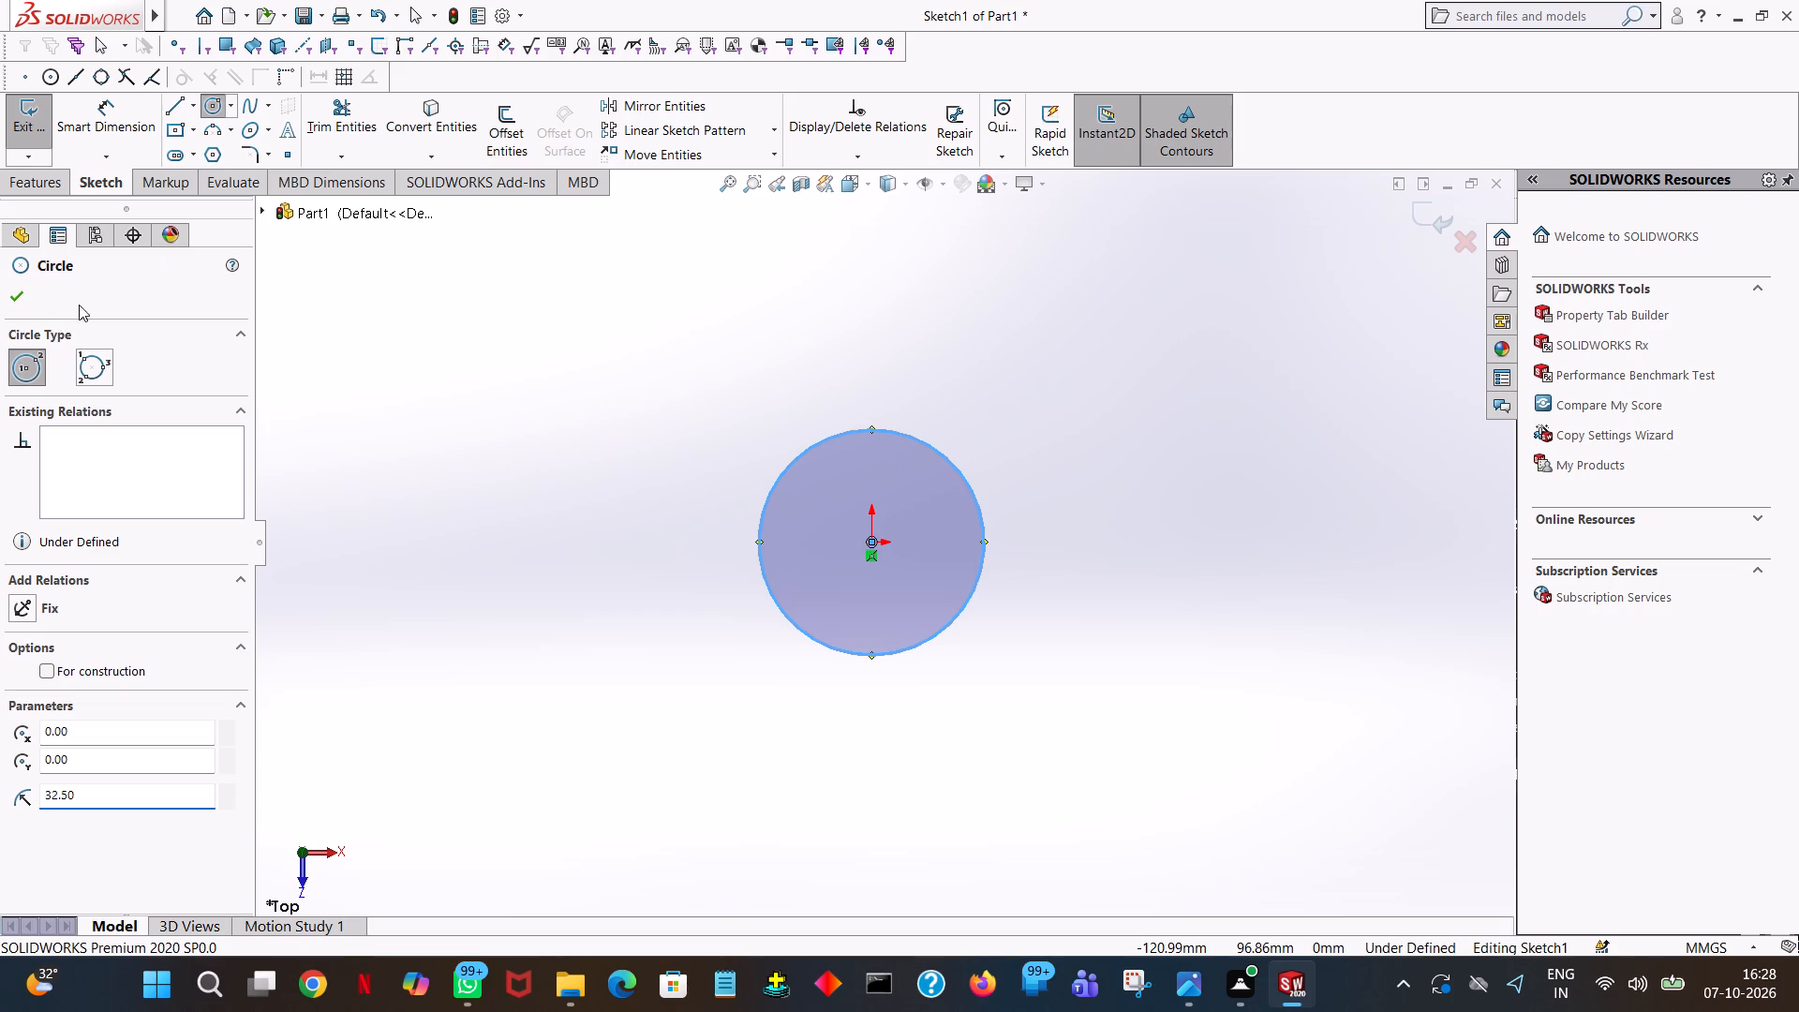
left_click(19, 297)
left_click(1078, 723)
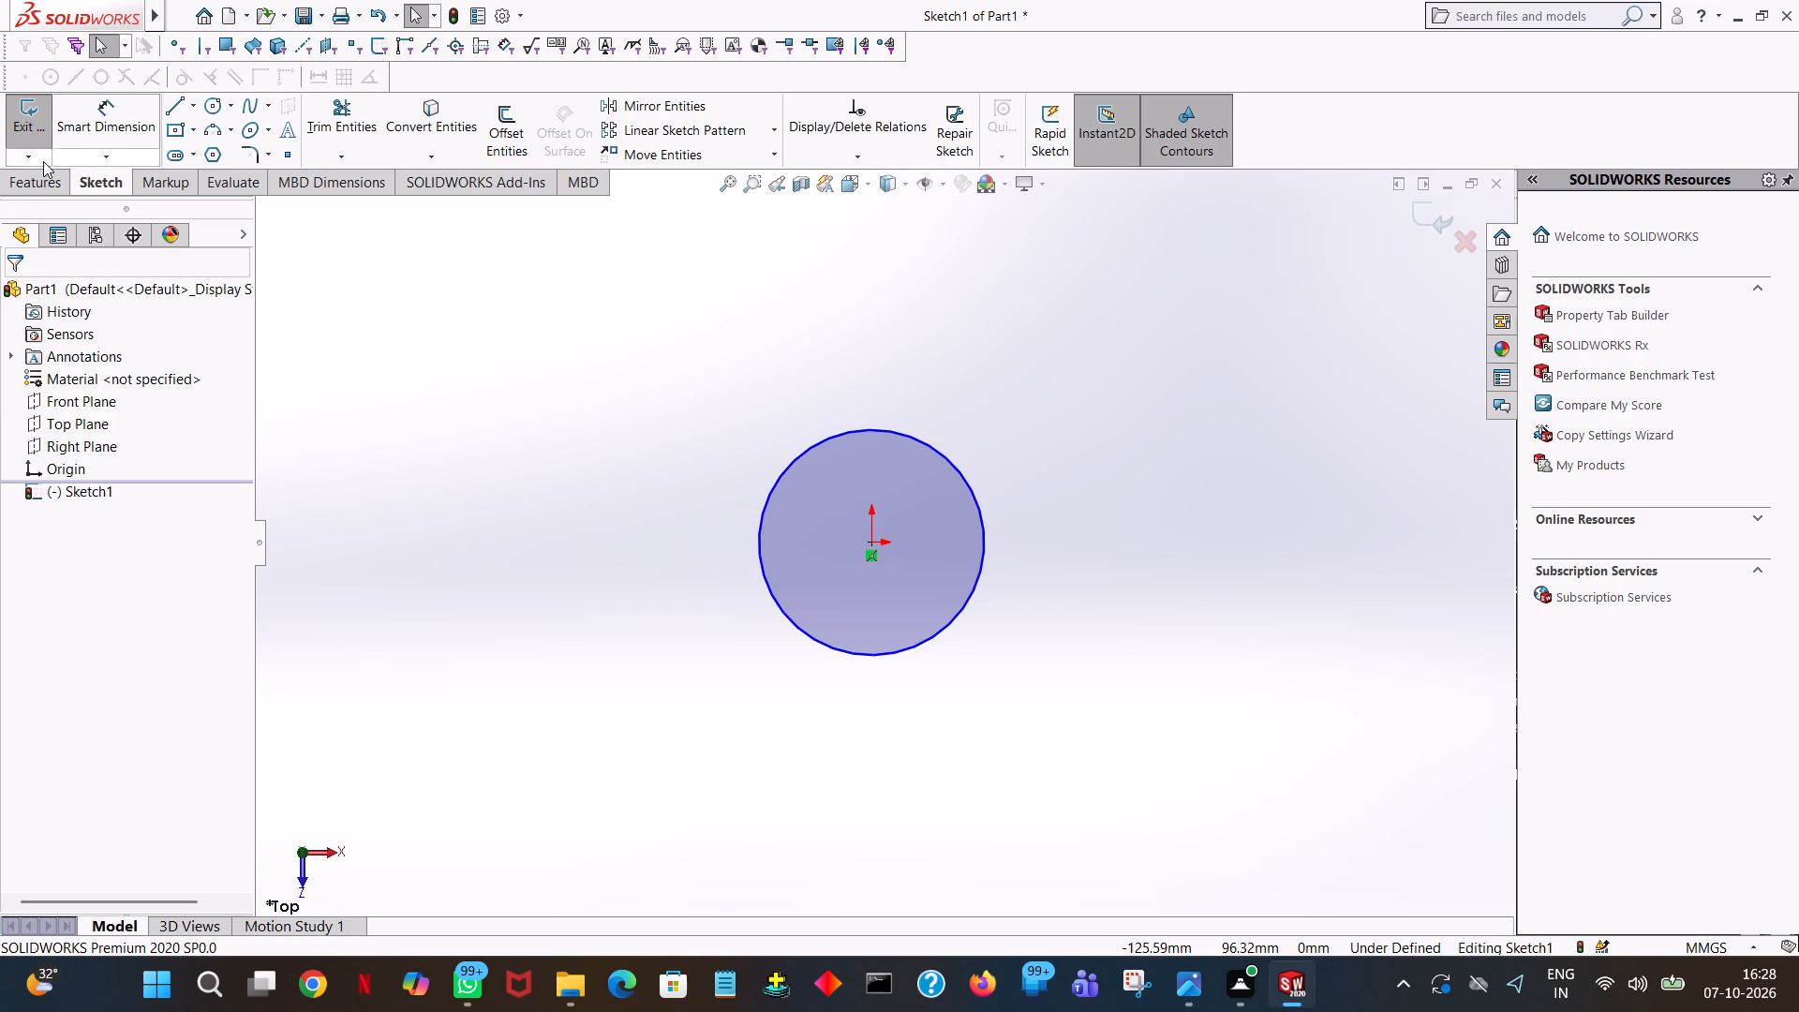
Extrude the circle 60 mm as a blind boss to form a solid cylinder.
left_click(26, 181)
left_click(23, 140)
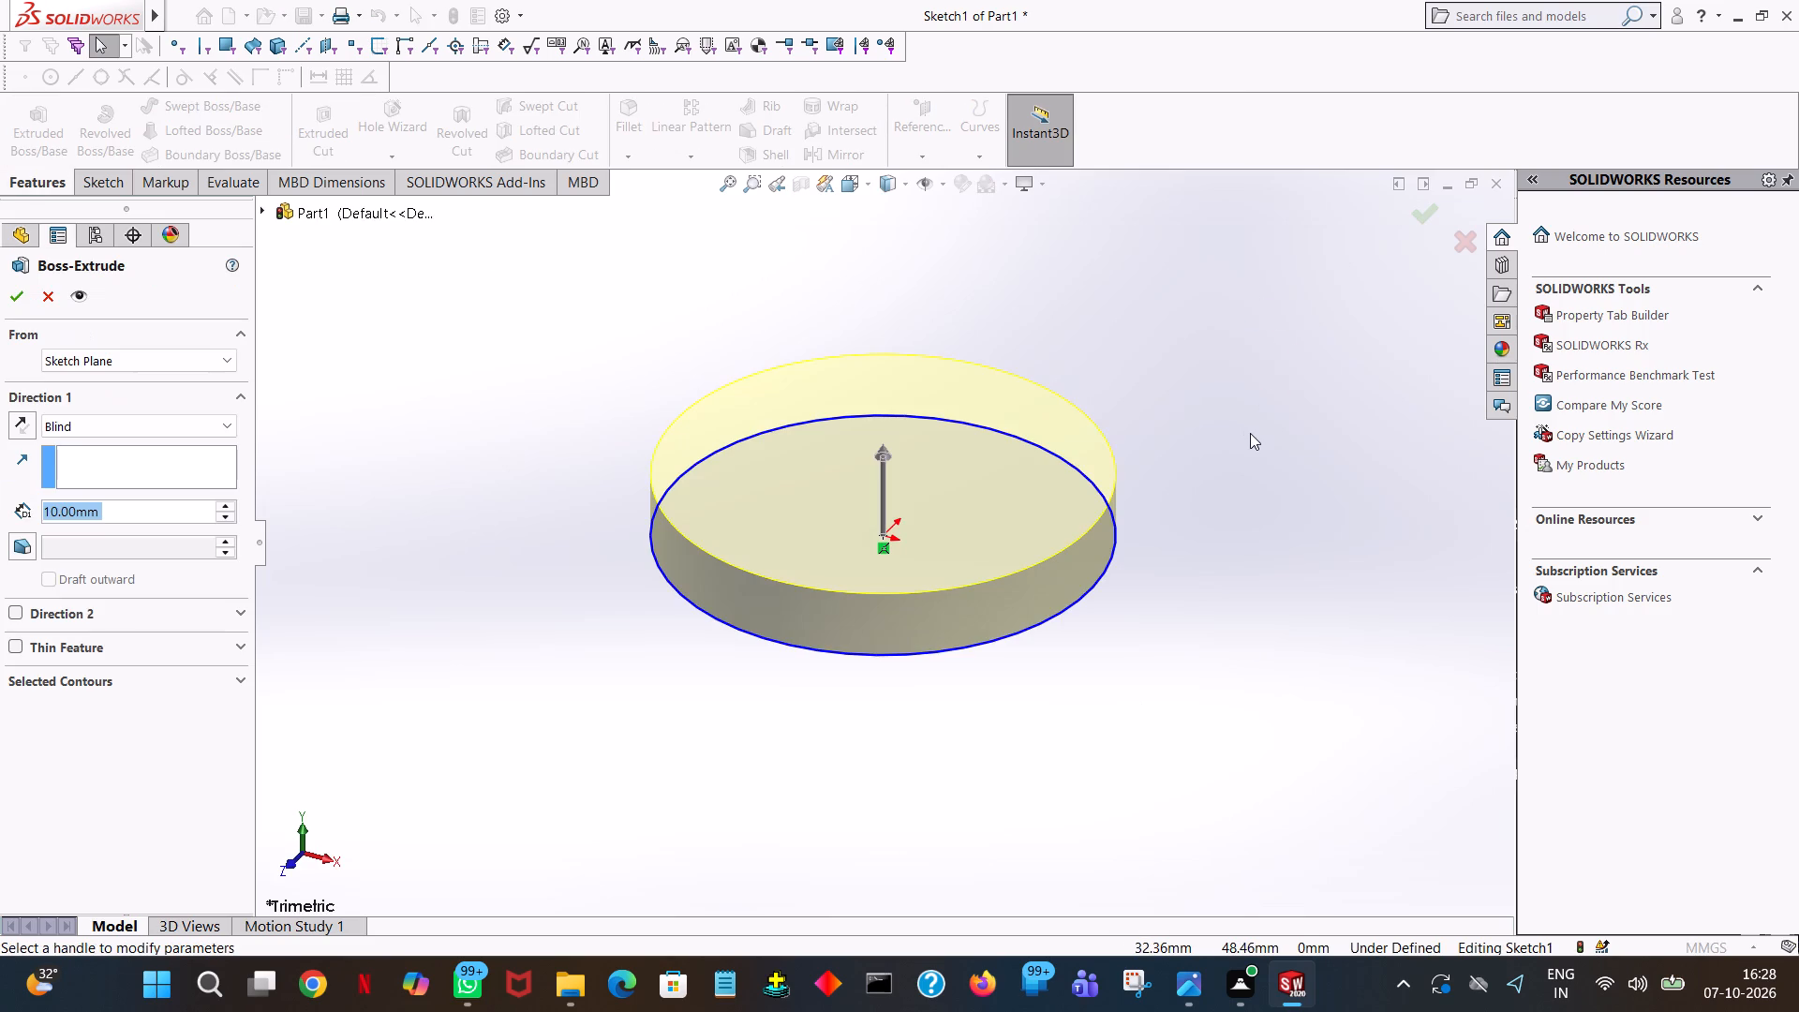
type("60")
left_click(514, 402)
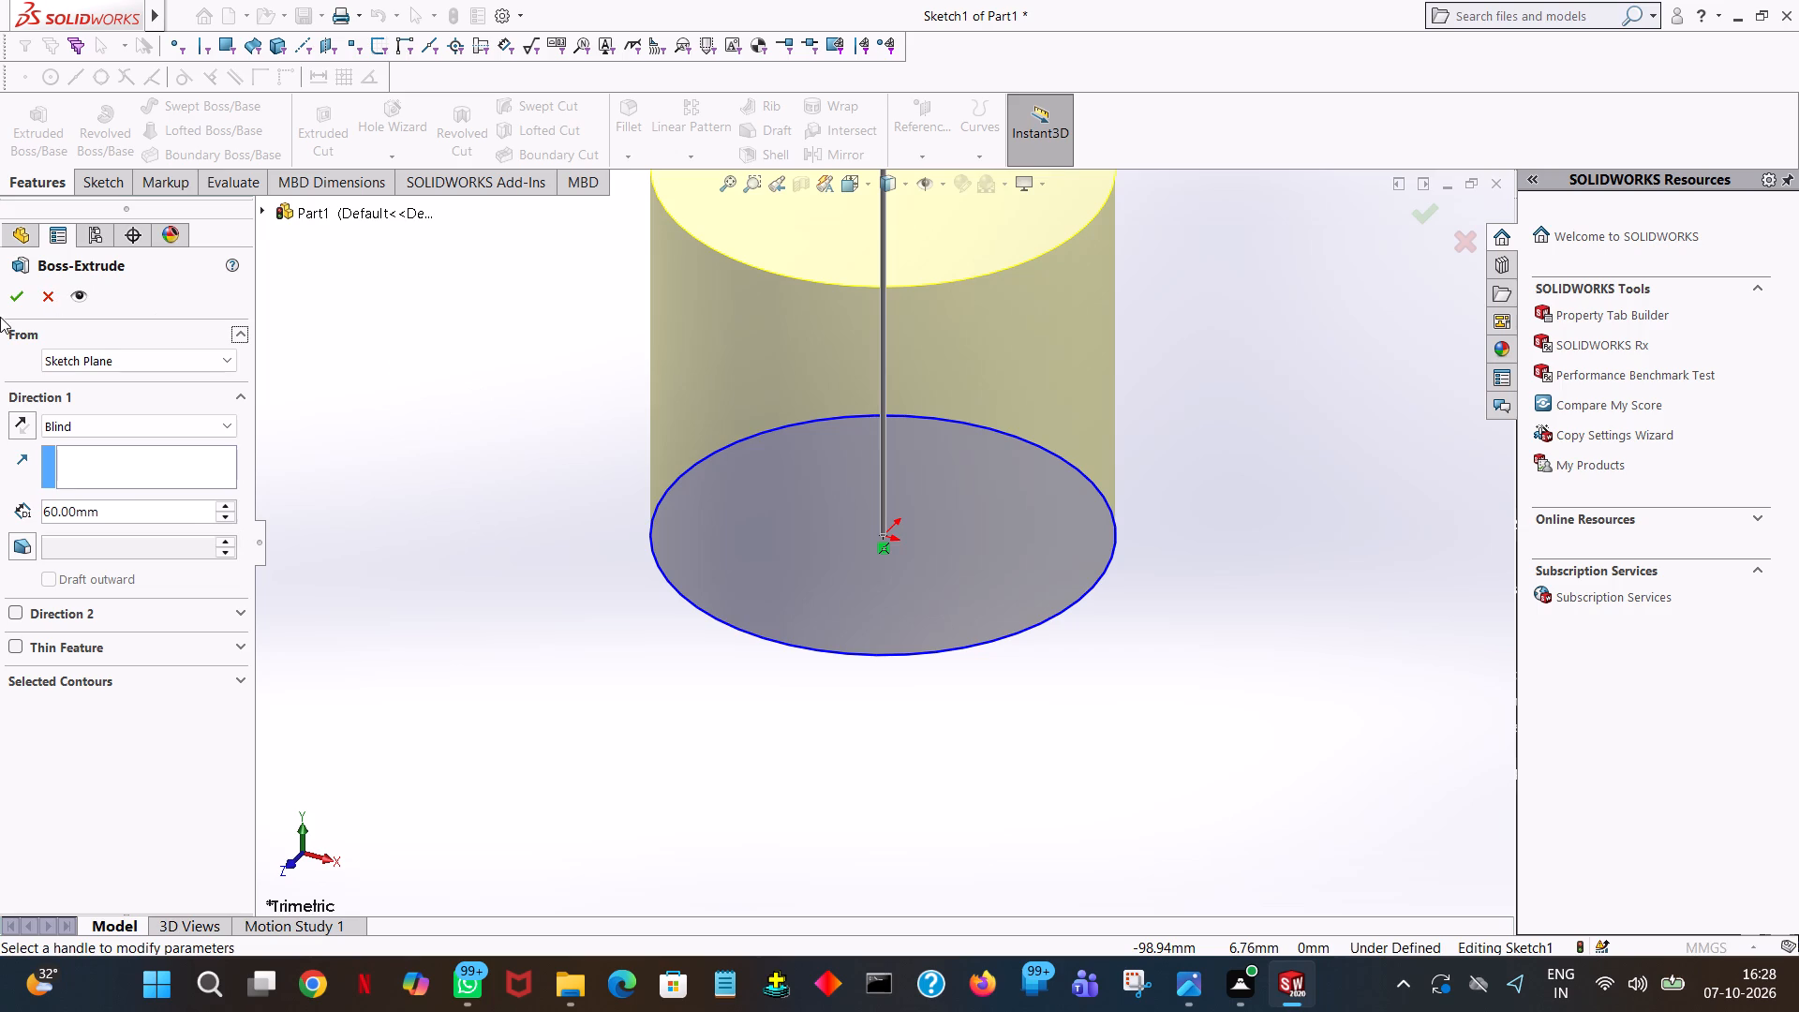
left_click(14, 309)
left_click(731, 187)
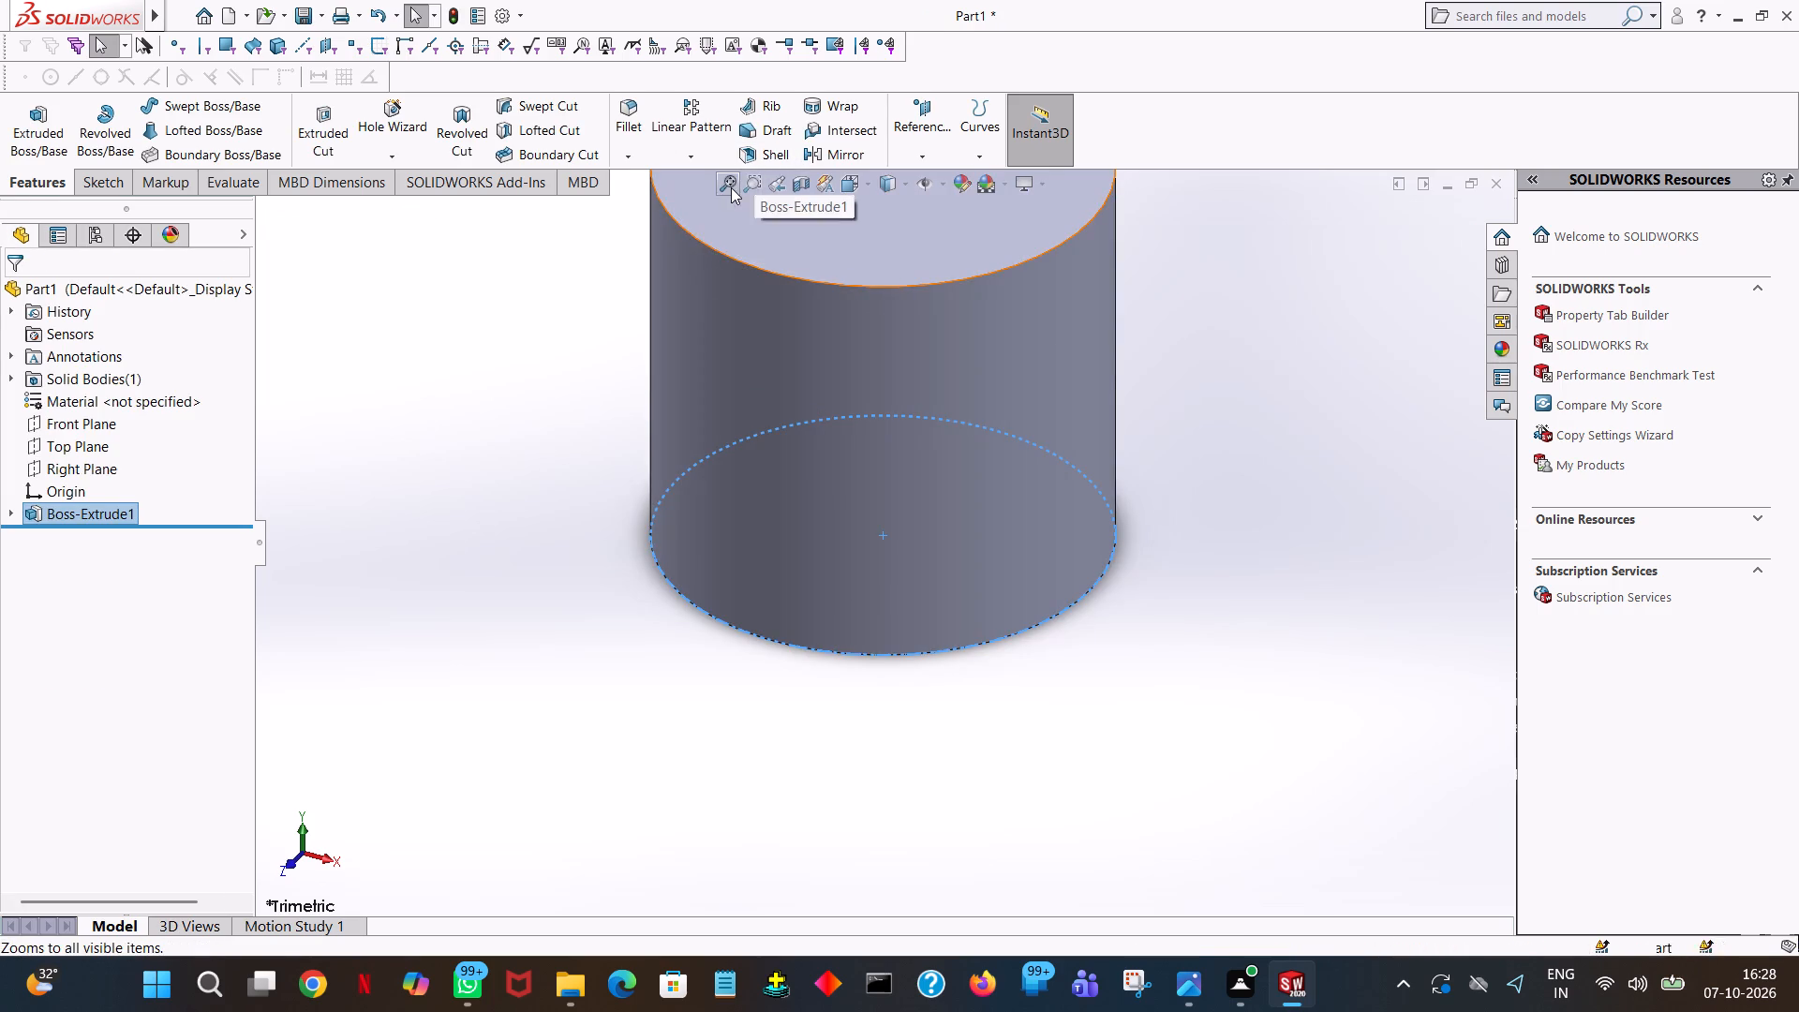
left_click(1454, 573)
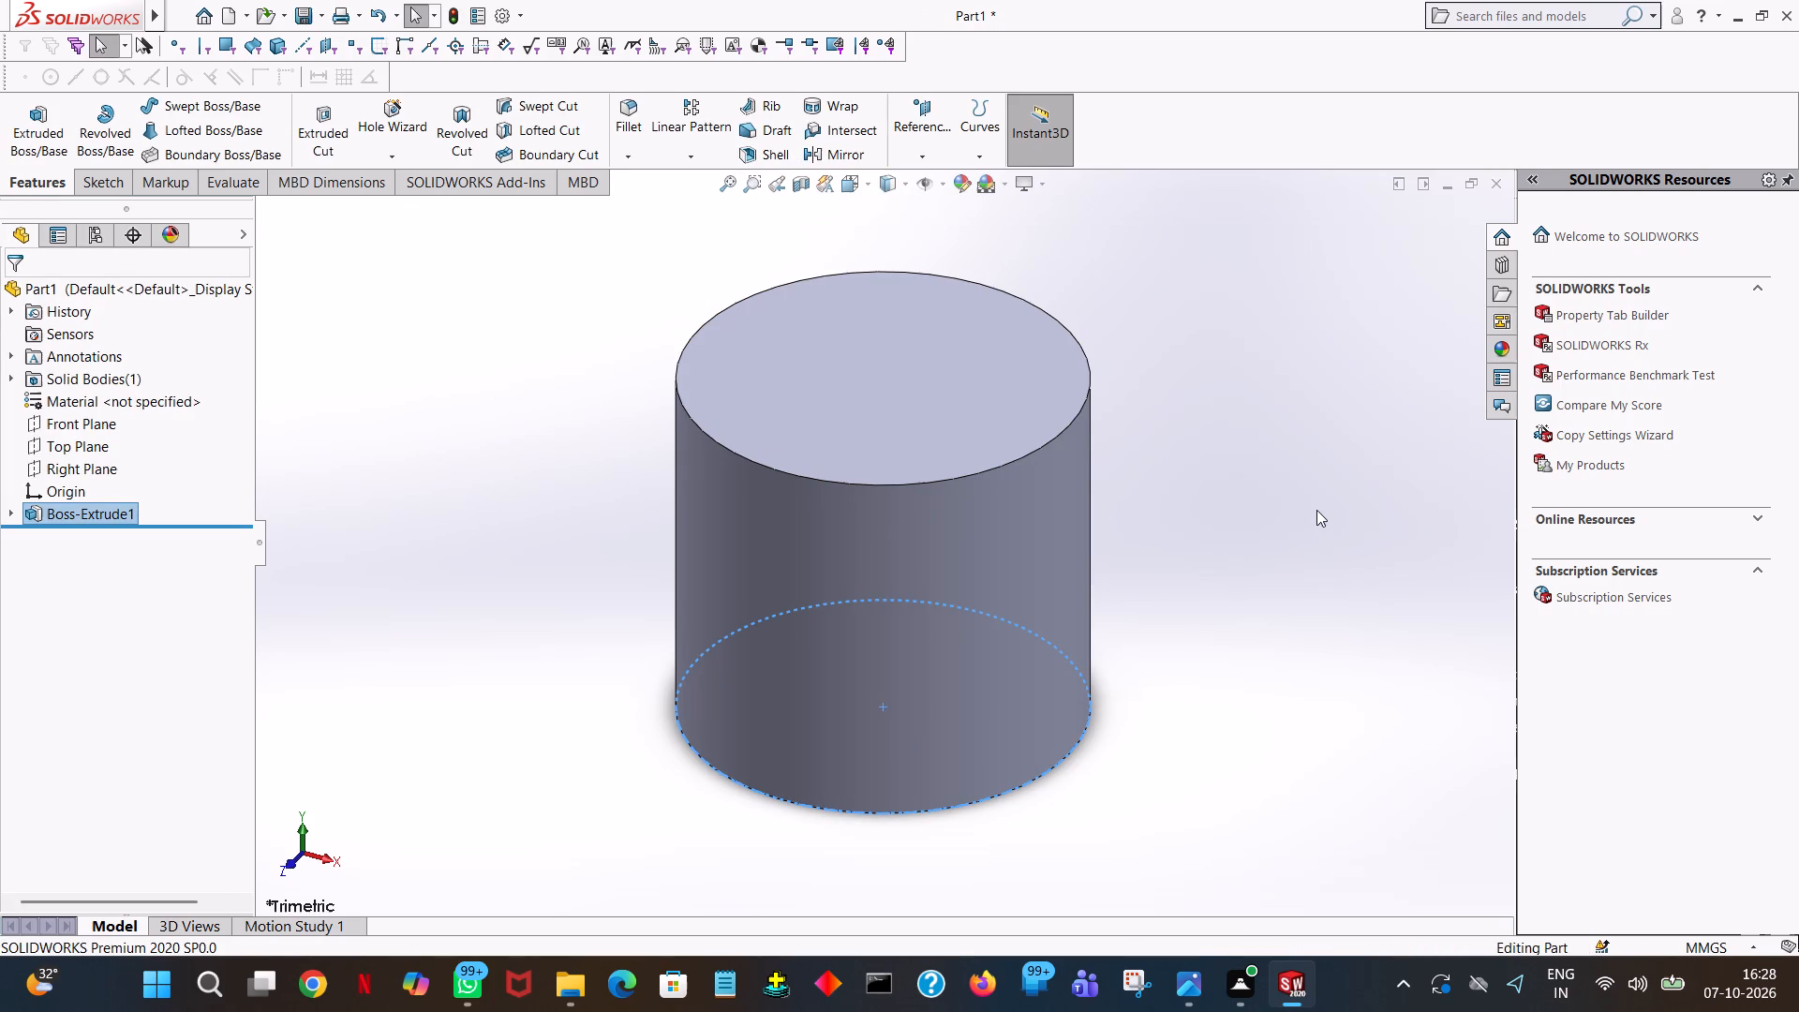
Stretch the Top Plane's displayed boundary well past both sides of the cylinder.
left_click(87, 438)
middle_click_drag(1163, 677, 1222, 539)
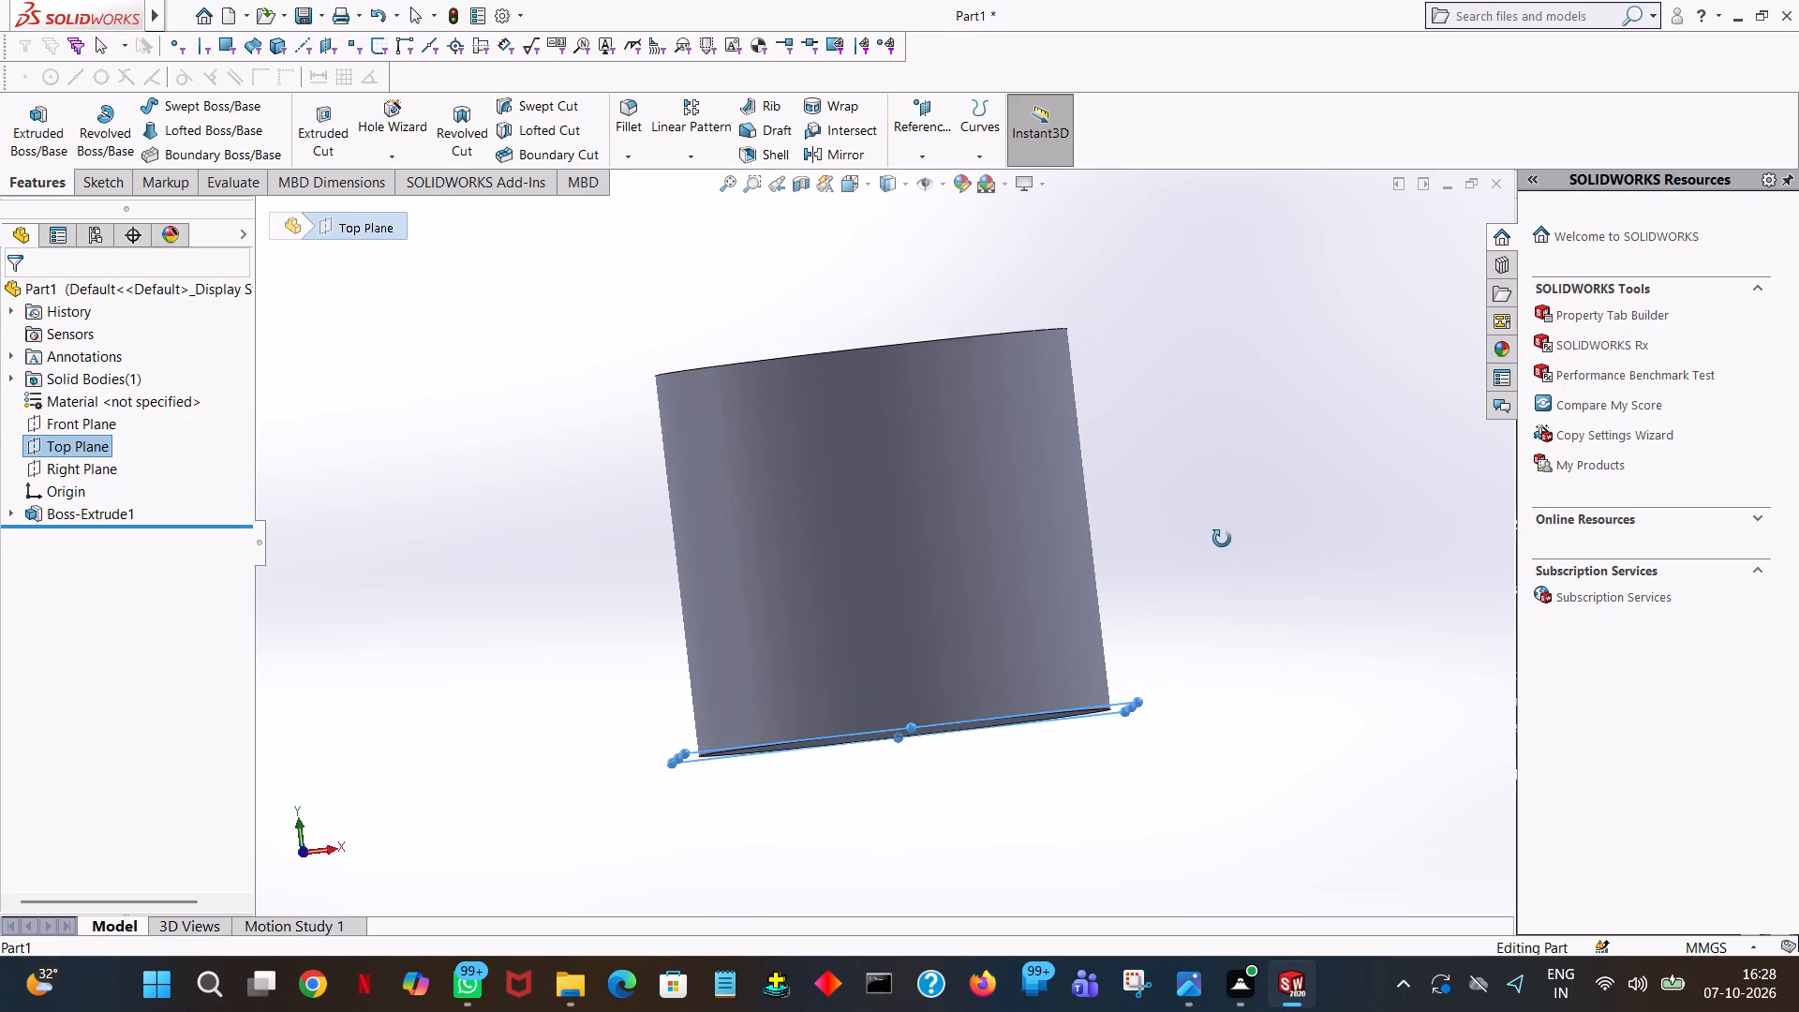
middle_click_drag(1222, 539, 1224, 562)
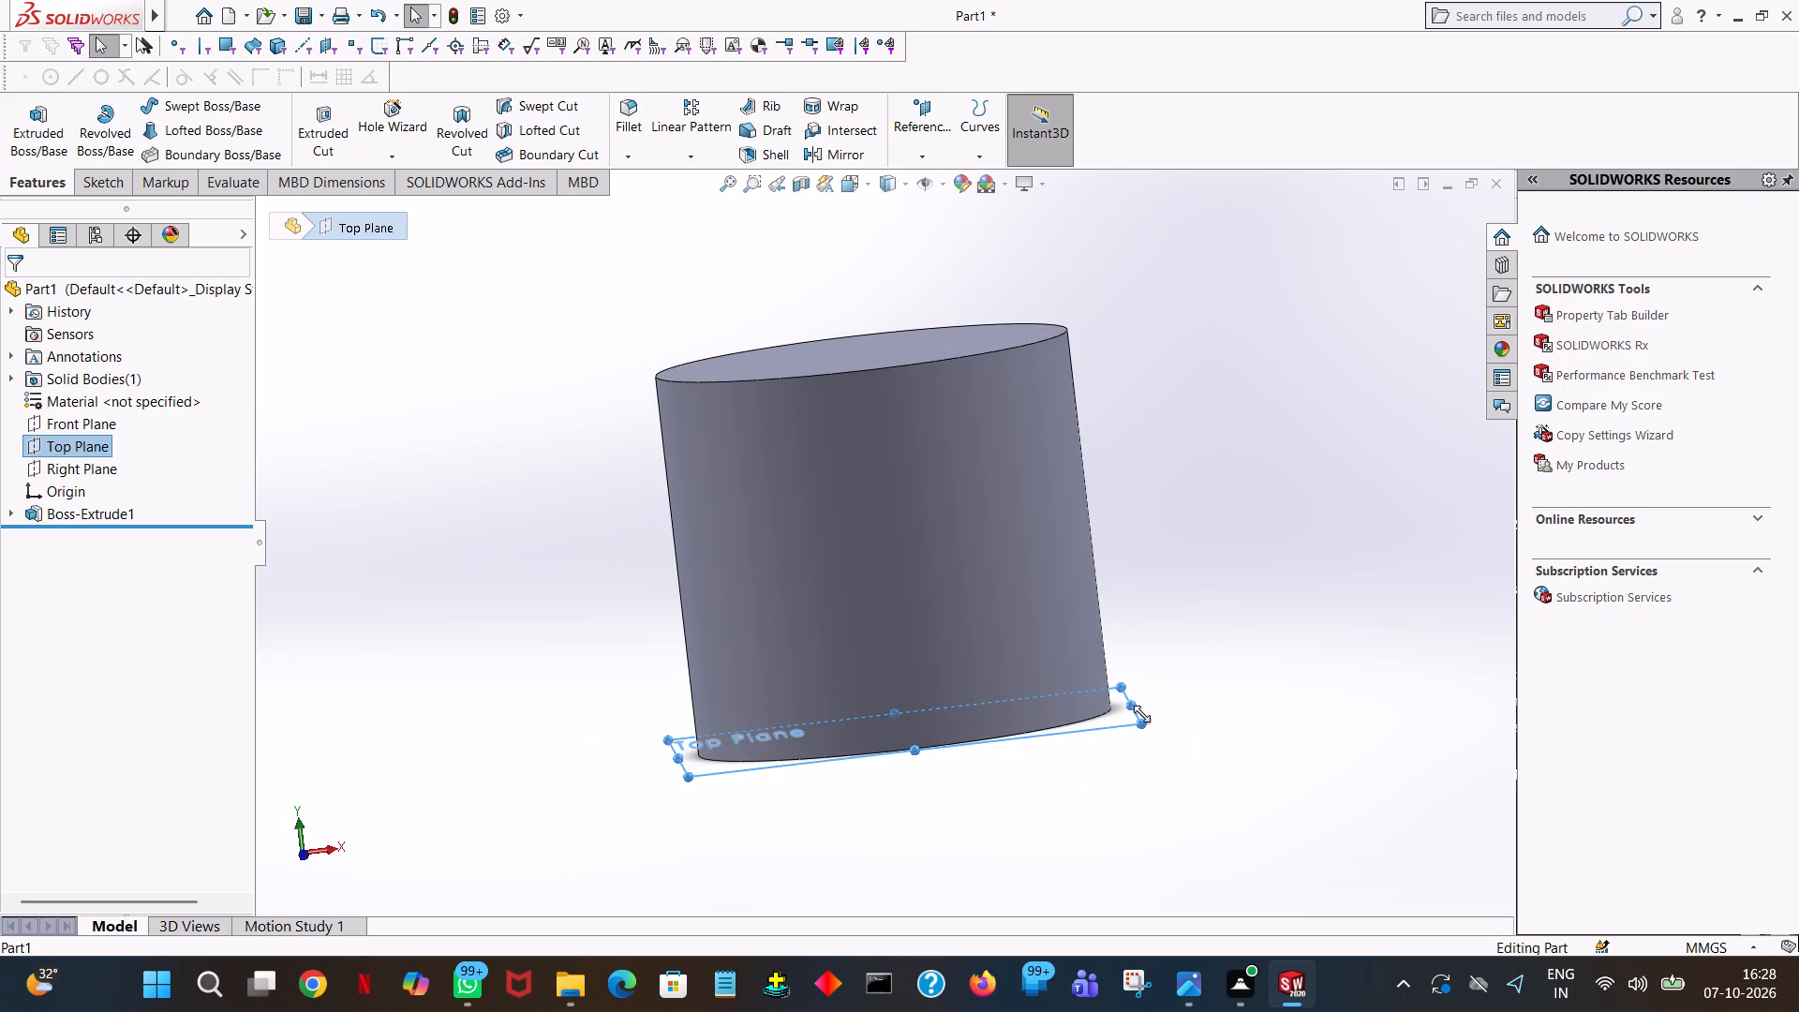
left_click_drag(1134, 700, 1589, 613)
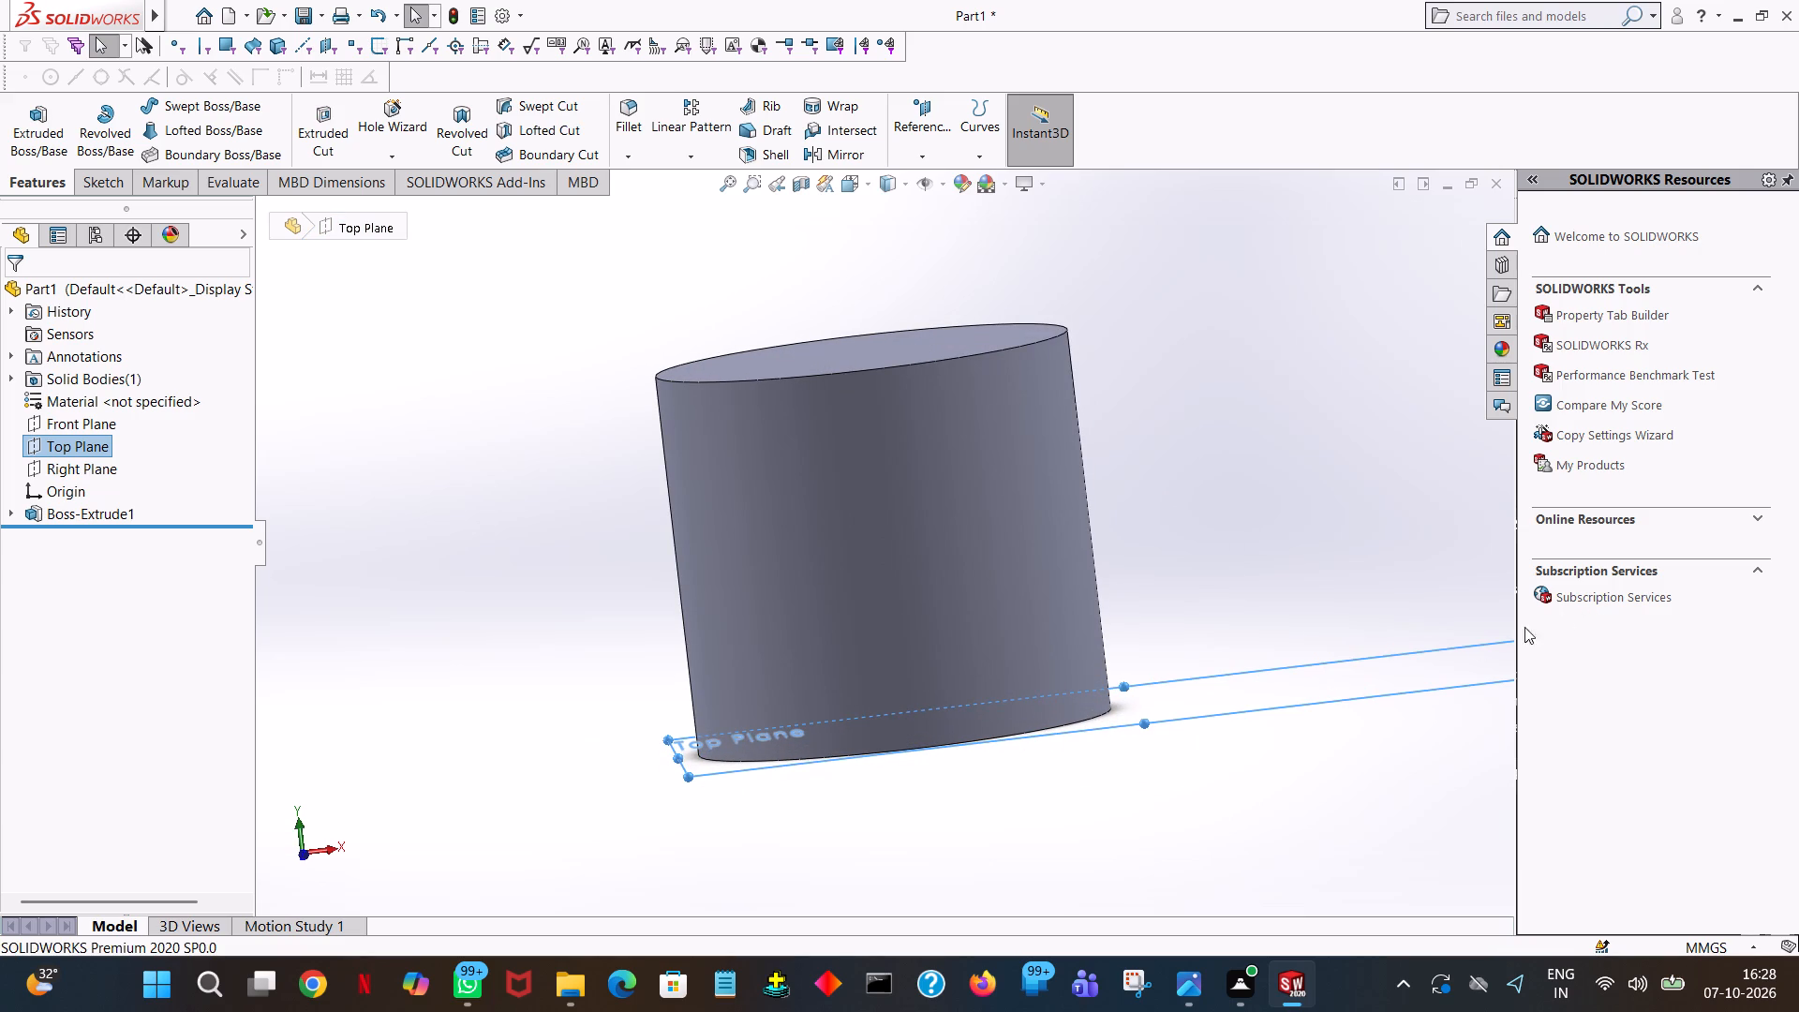
left_click_drag(679, 757, 173, 780)
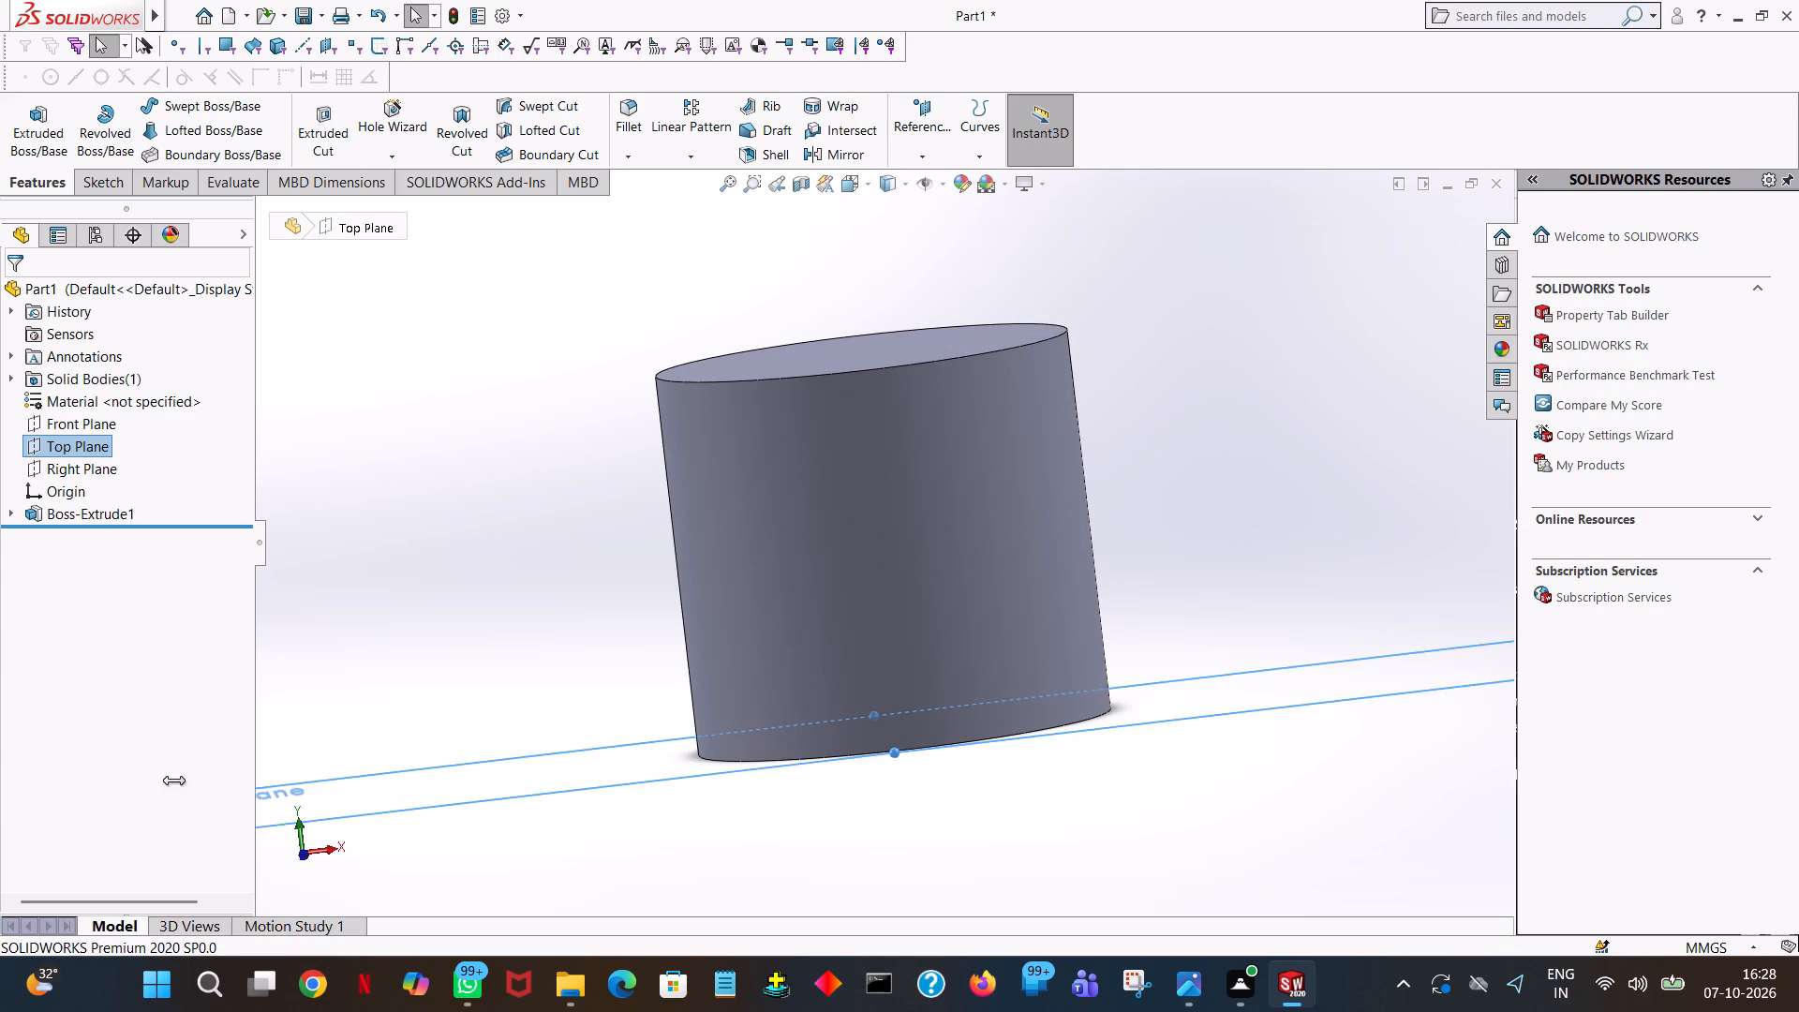
left_click_drag(173, 780, 172, 780)
left_click_drag(890, 752, 890, 814)
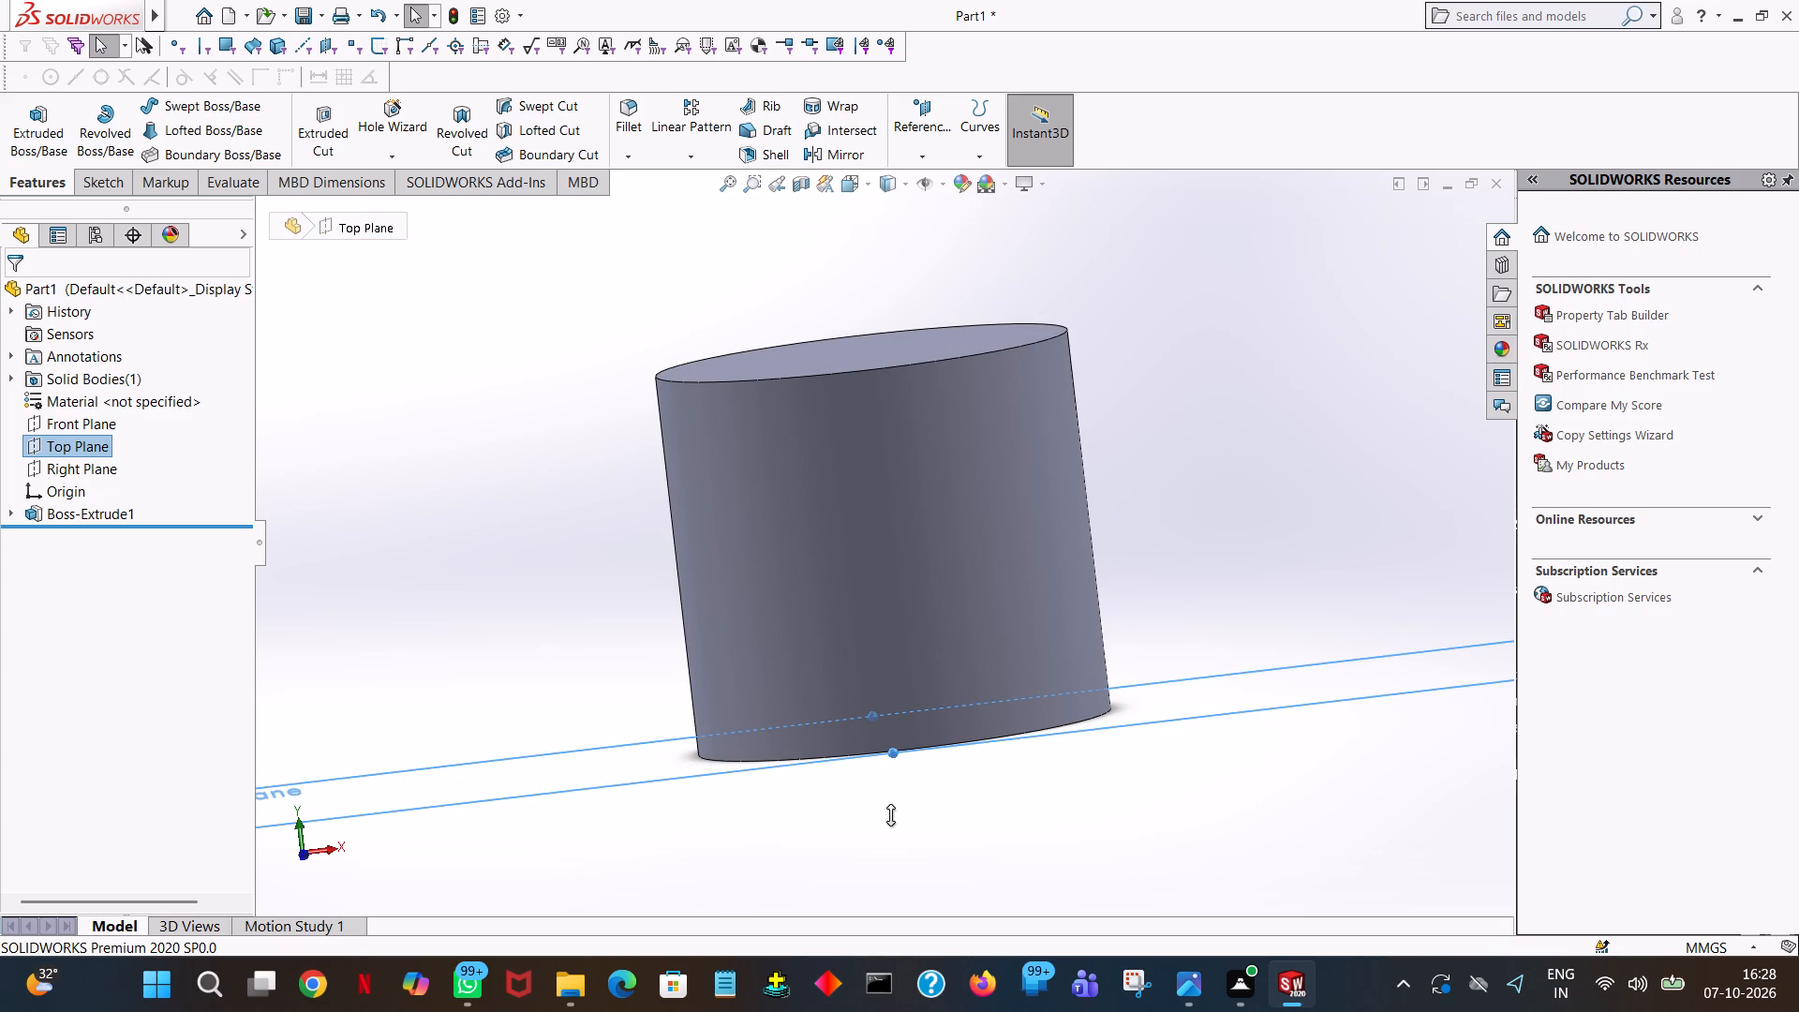
left_click_drag(890, 814, 895, 840)
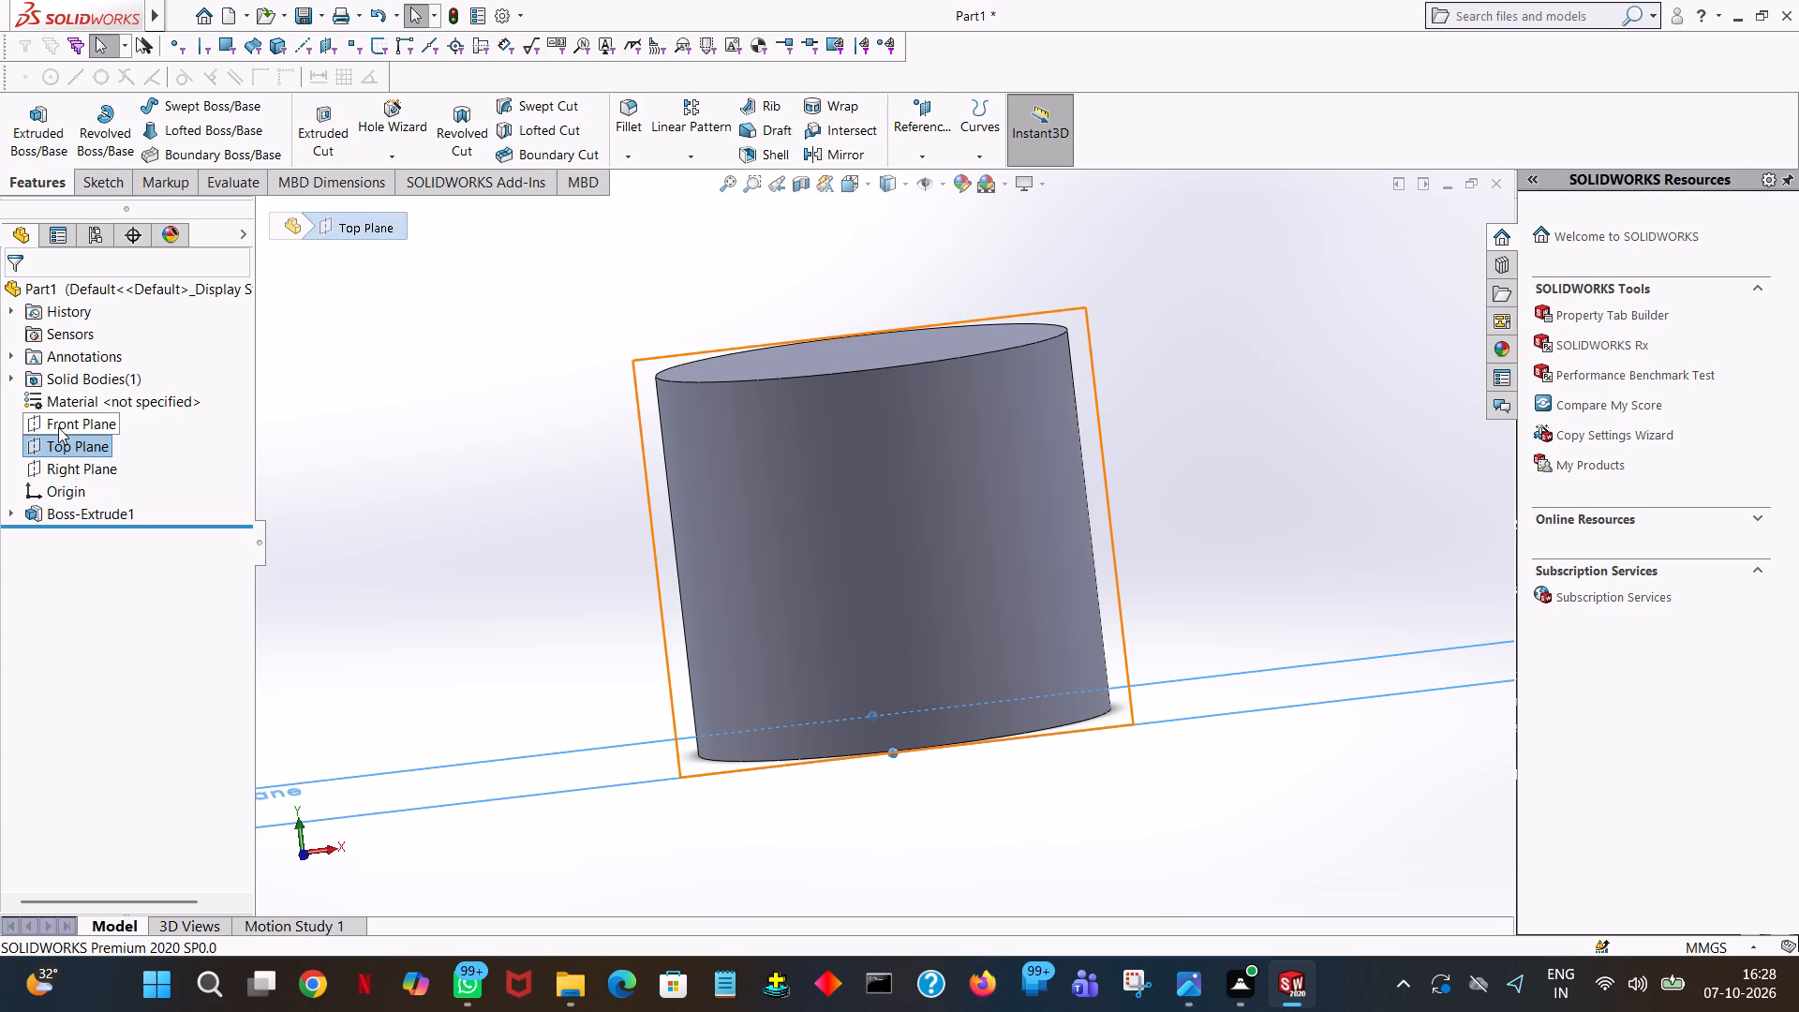
Create a reference plane offset 6 mm above the Top Plane.
left_click(908, 156)
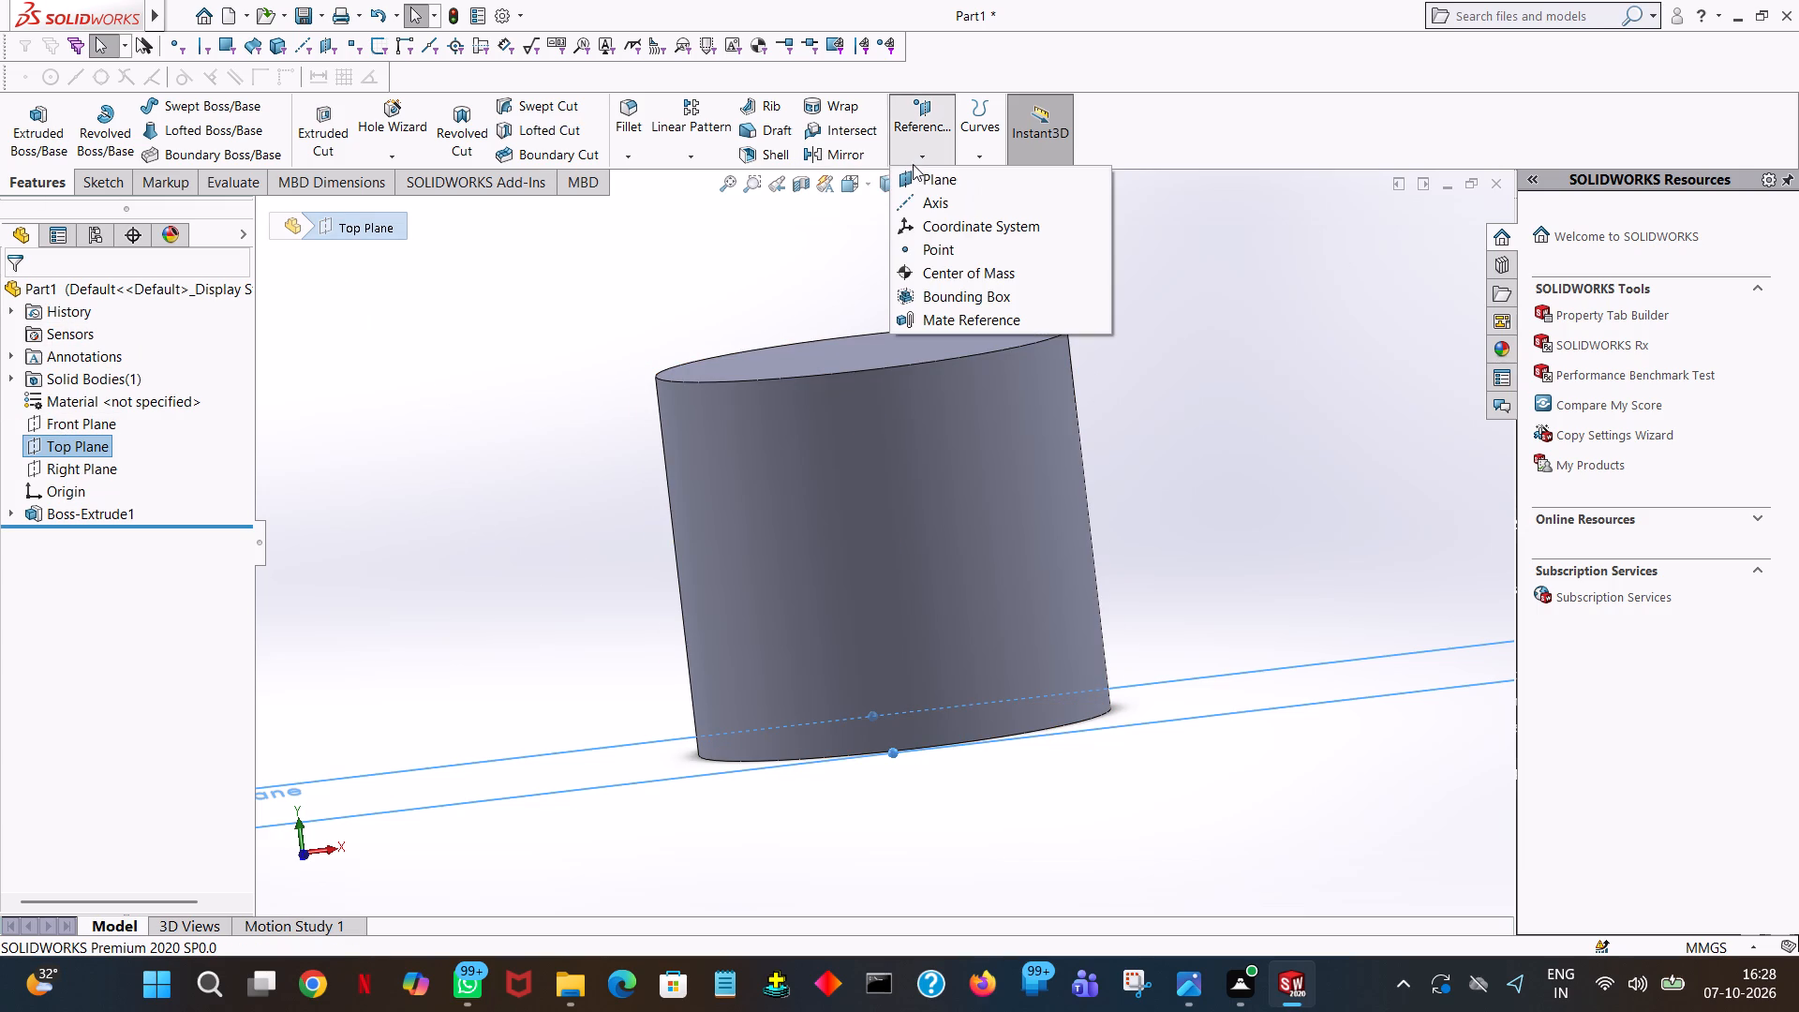
left_click(914, 170)
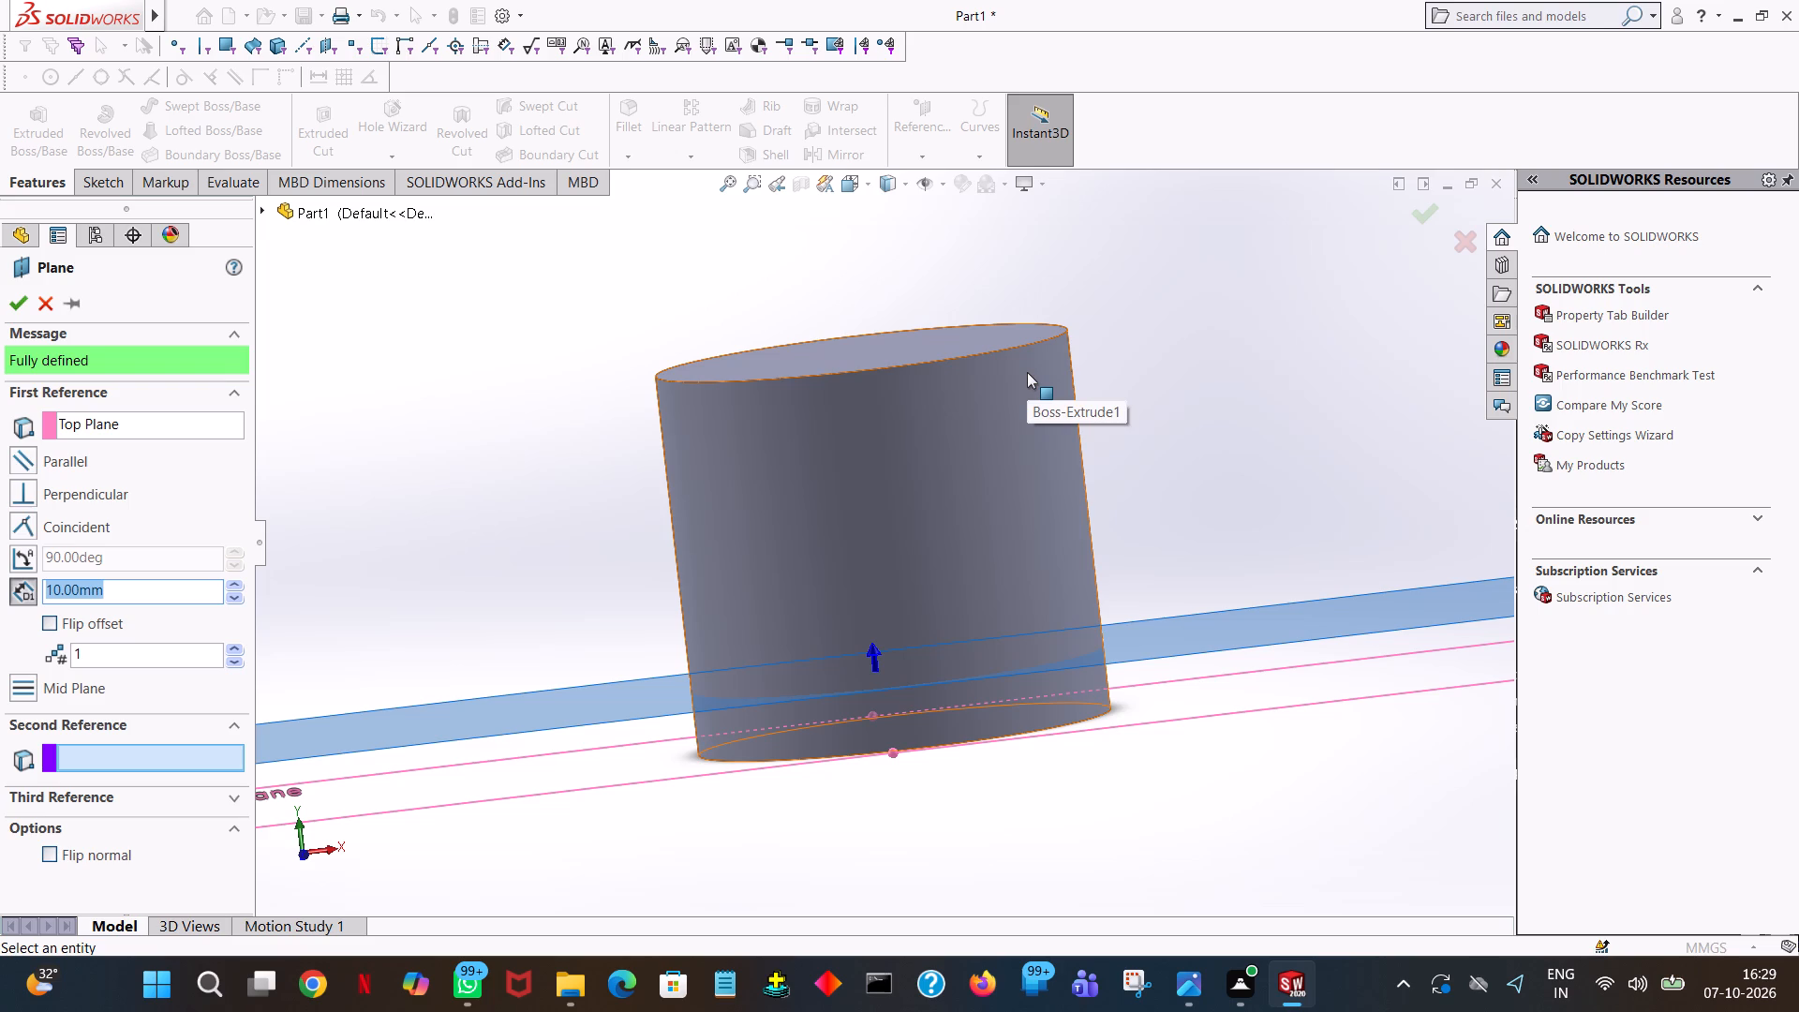
key("6")
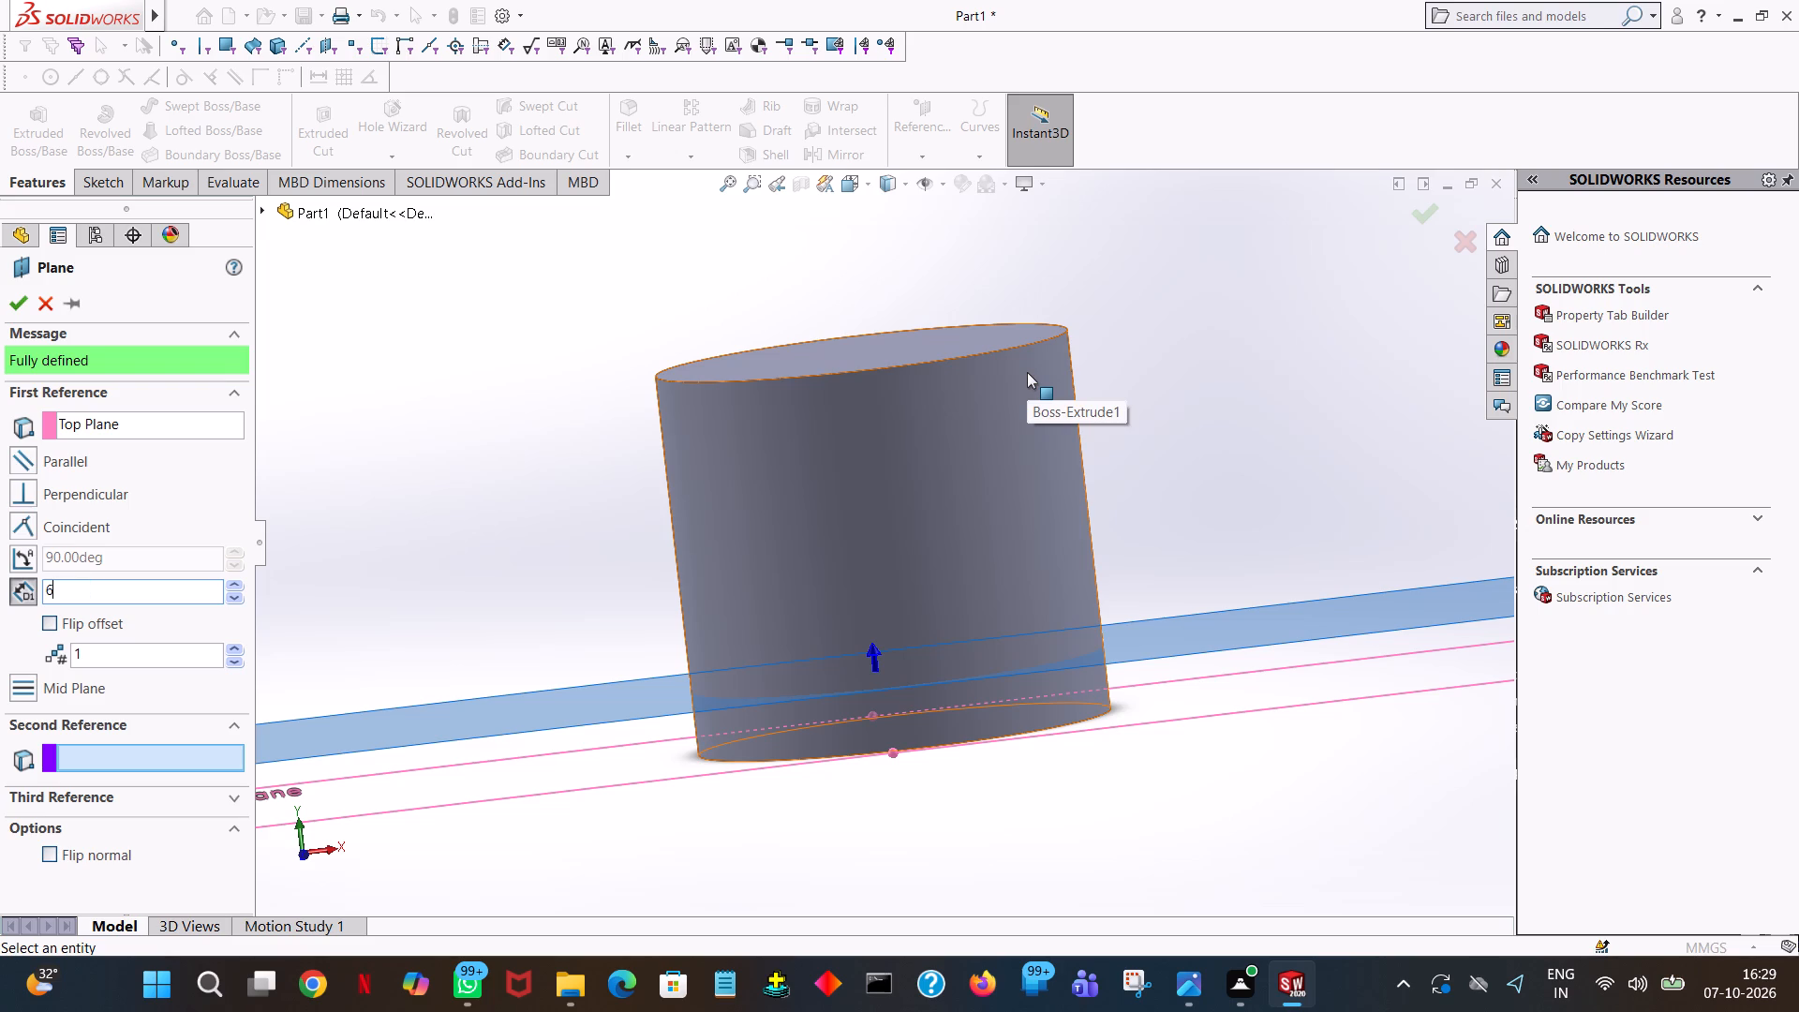
left_click(644, 325)
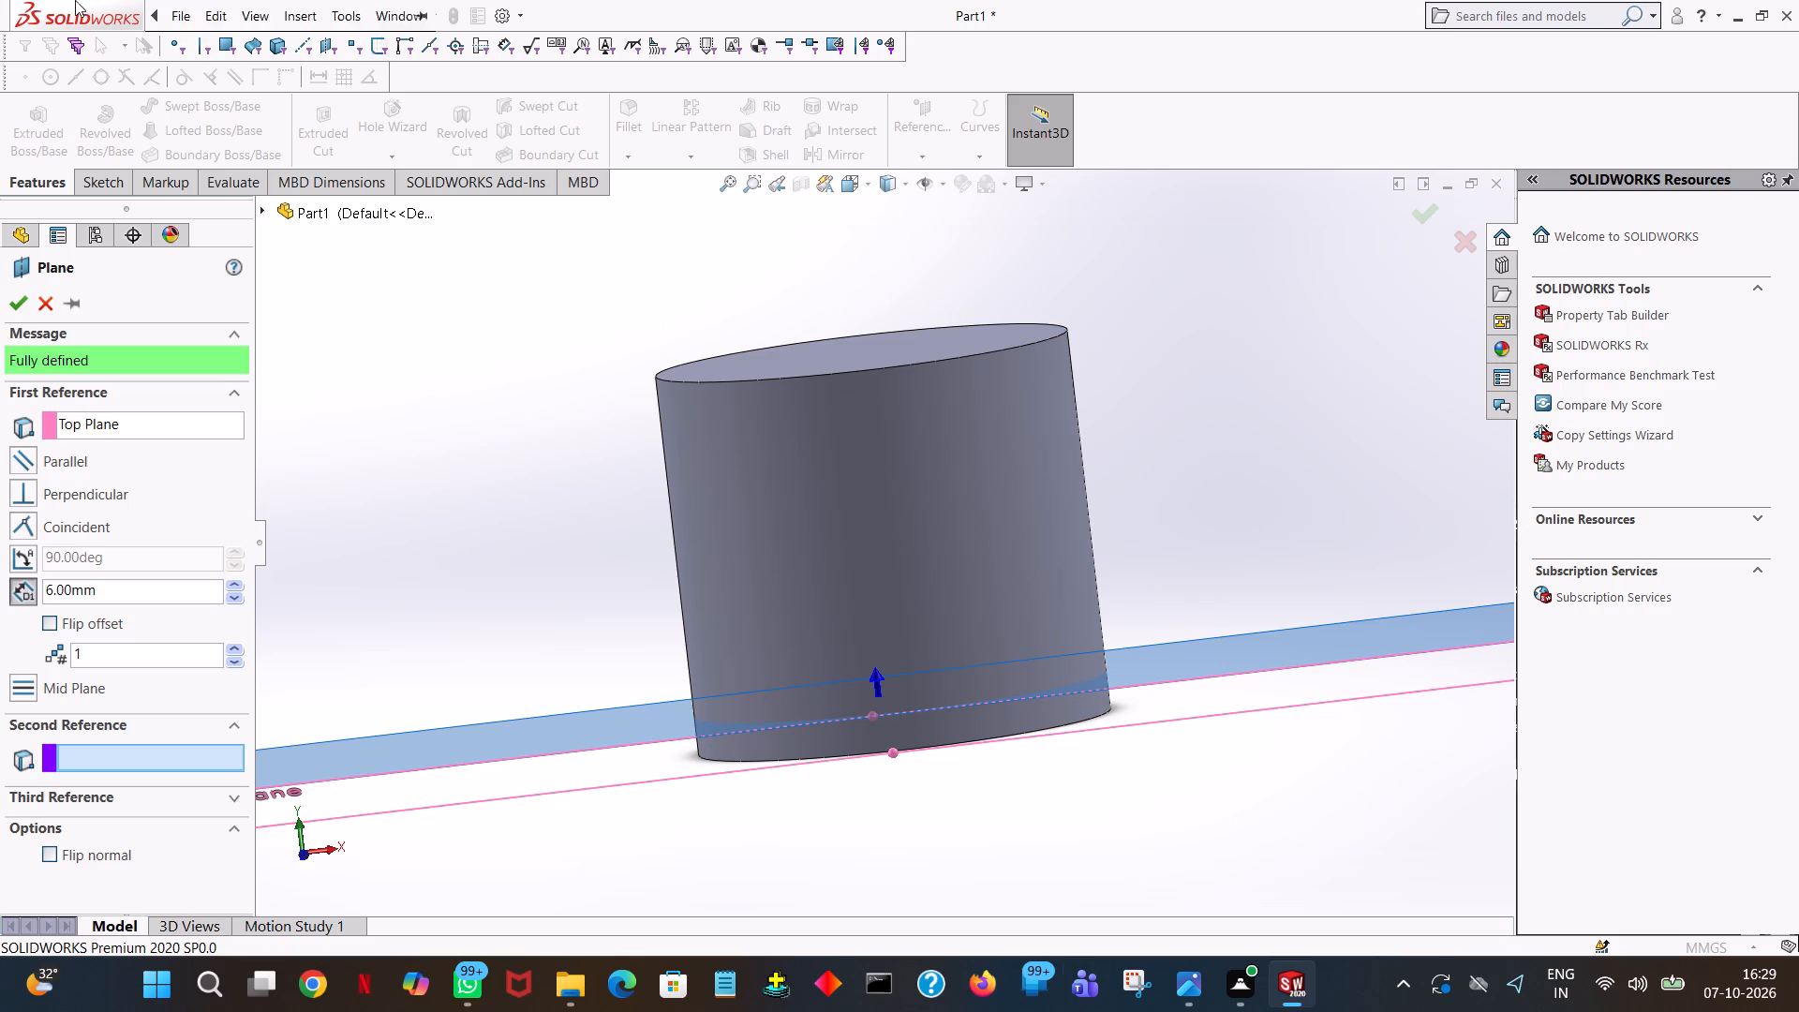
middle_click_drag(339, 471, 325, 476)
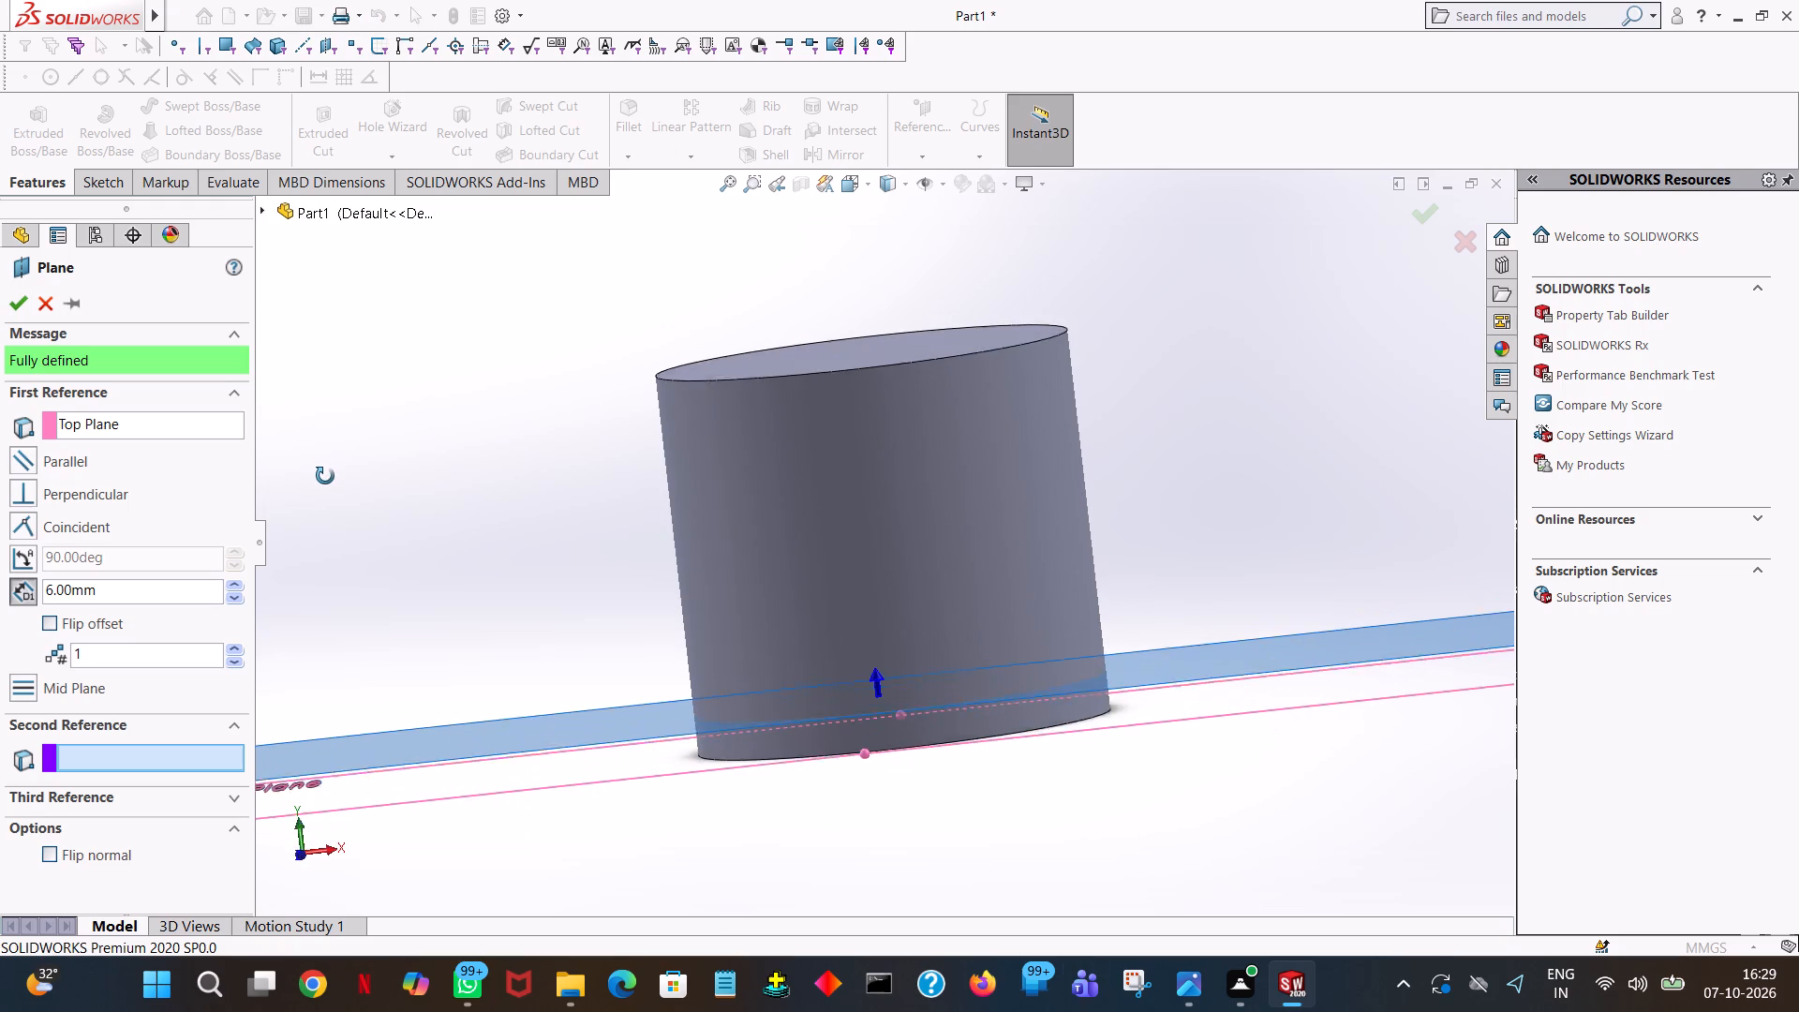
middle_click_drag(325, 476, 321, 467)
left_click(20, 296)
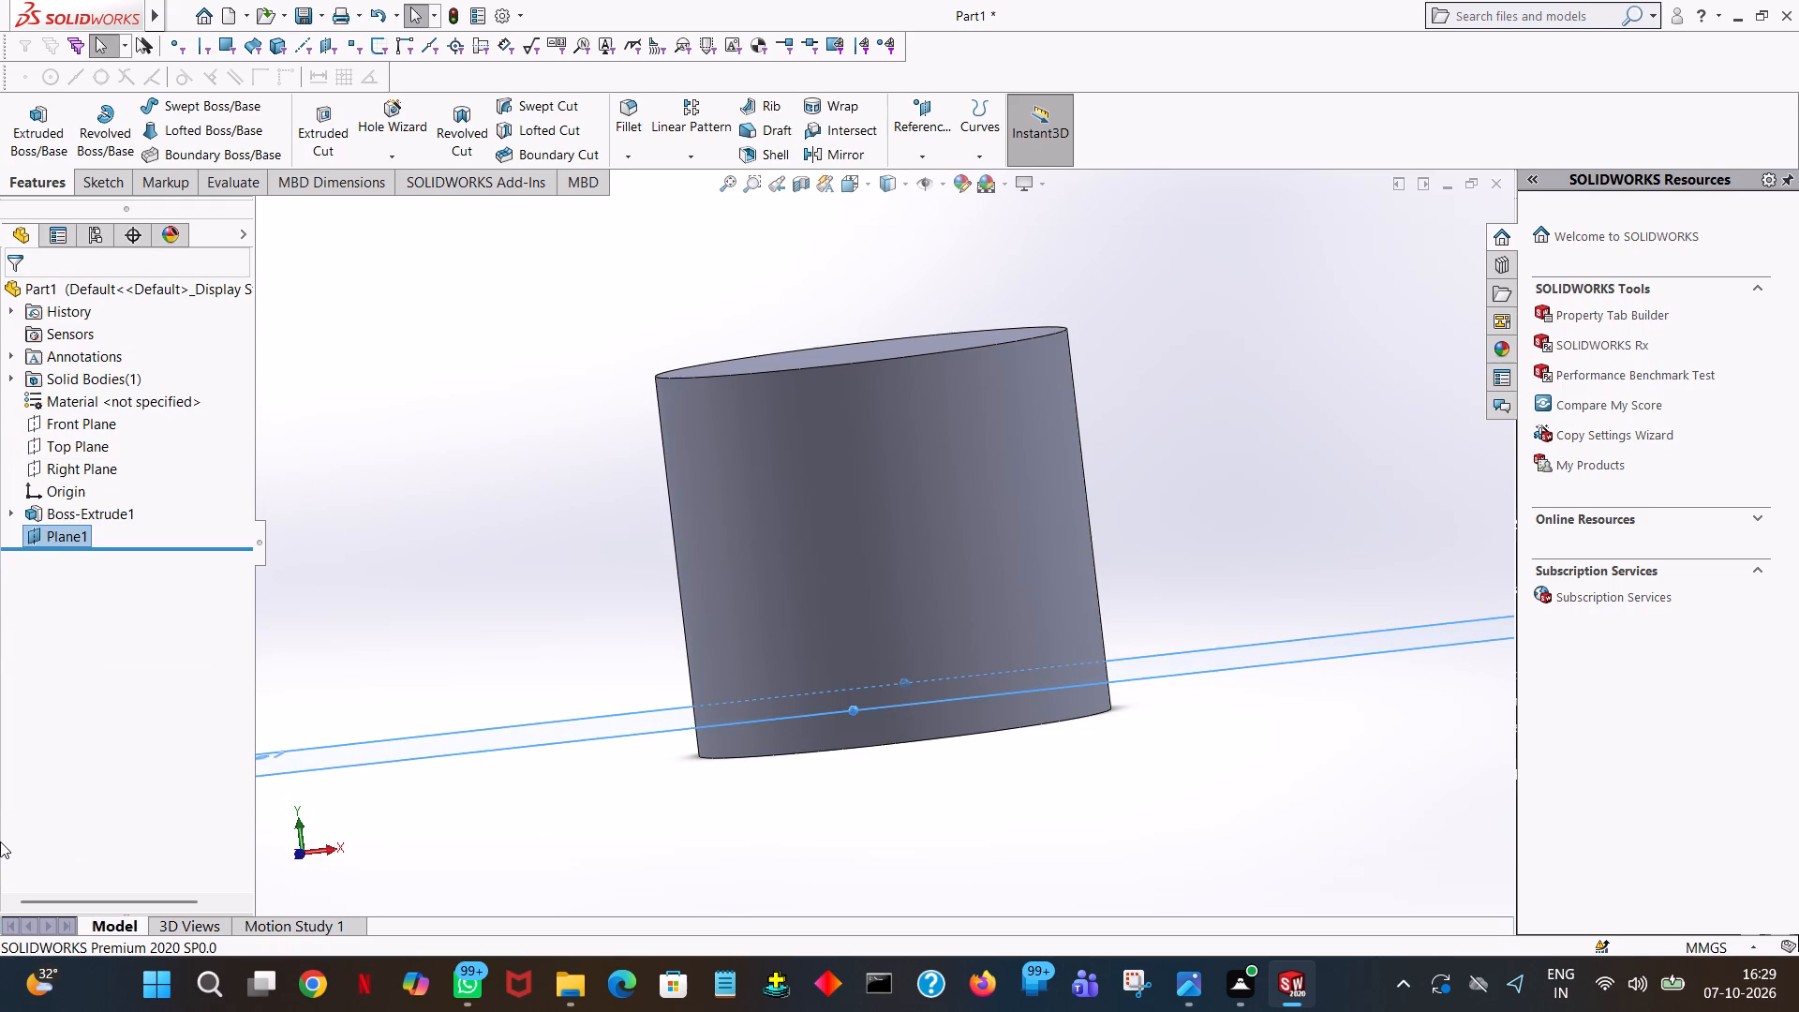
Start a sketch on the new offset plane, viewed normal to it, and begin the Line command.
left_click(51, 542)
left_click(64, 513)
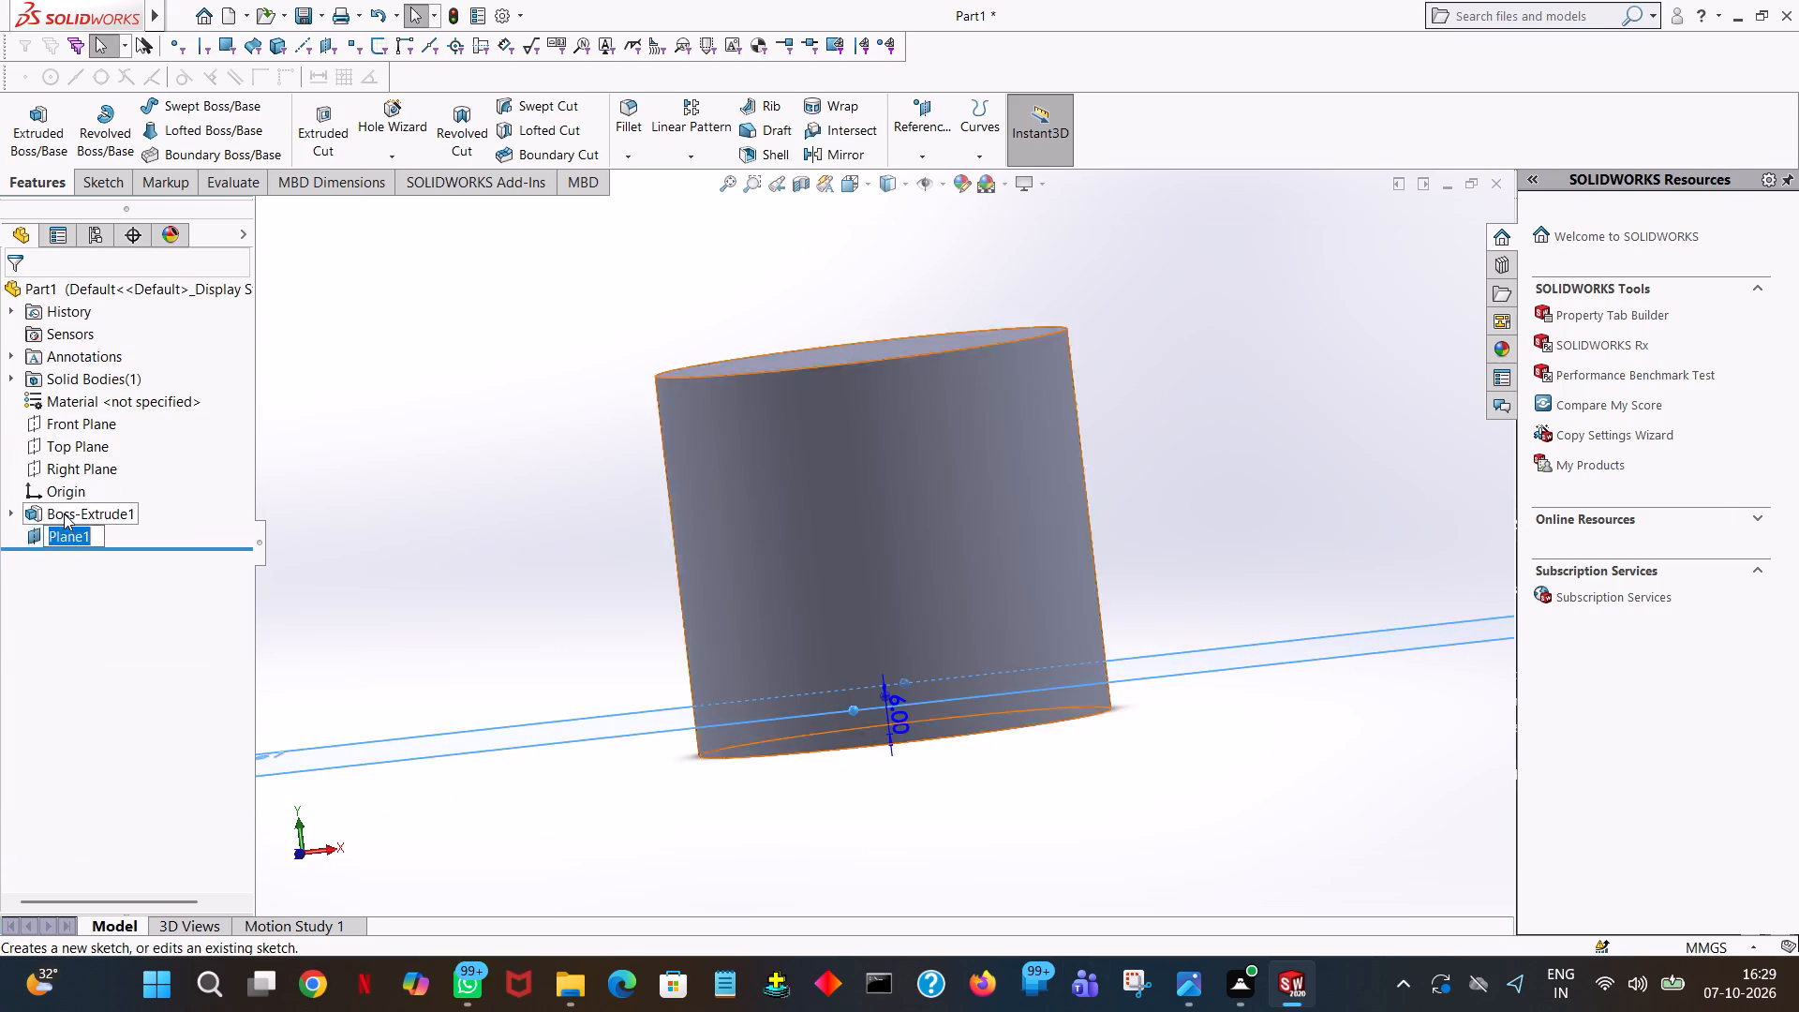
left_click(601, 435)
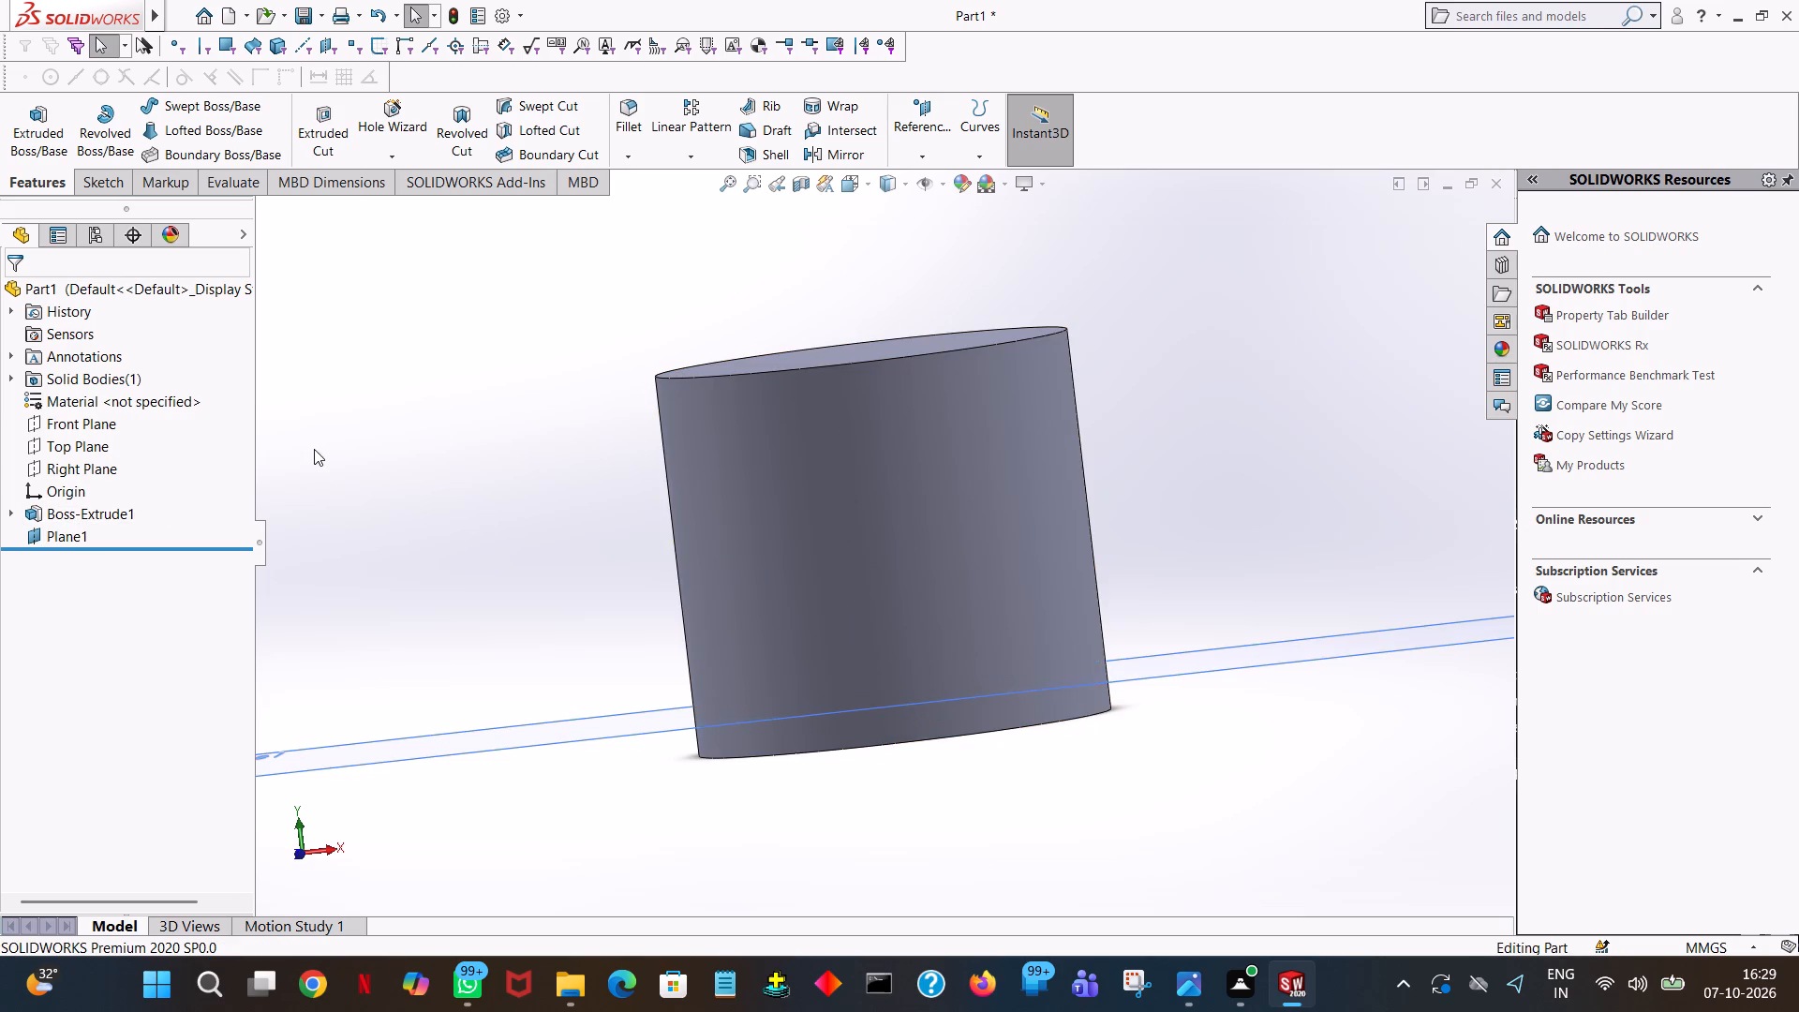
left_click(52, 533)
left_click(64, 507)
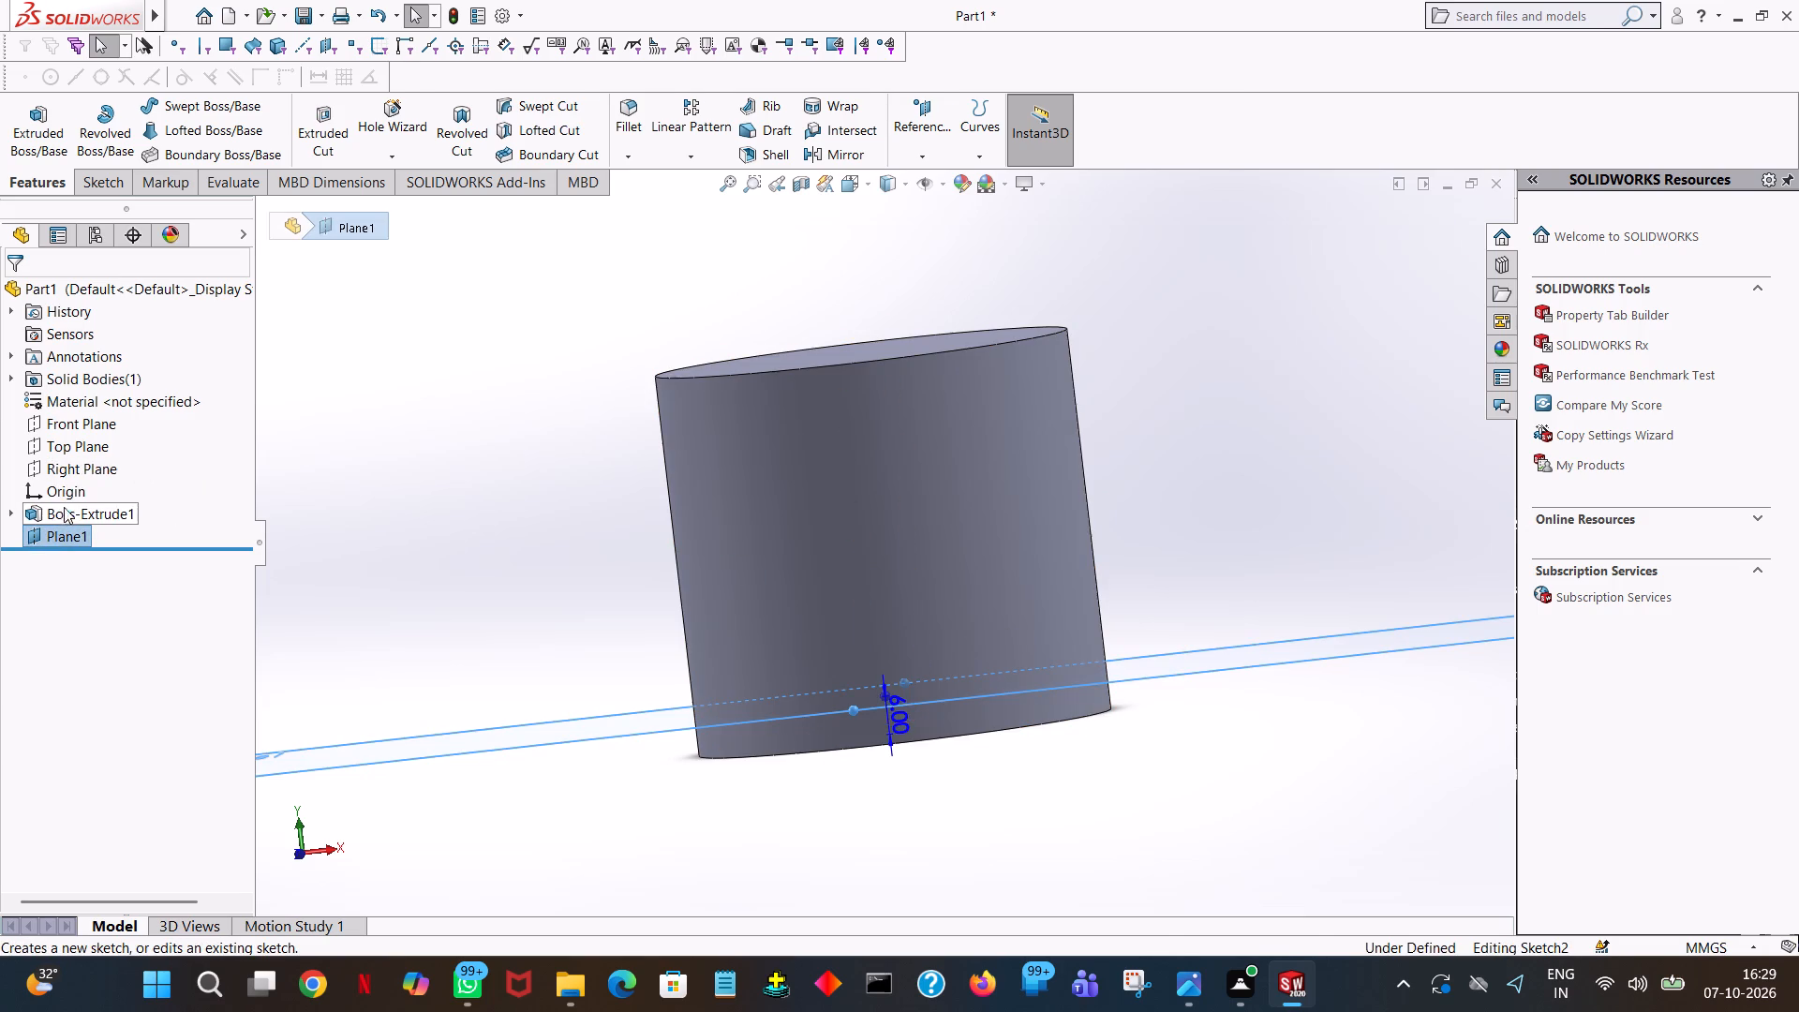
key("space")
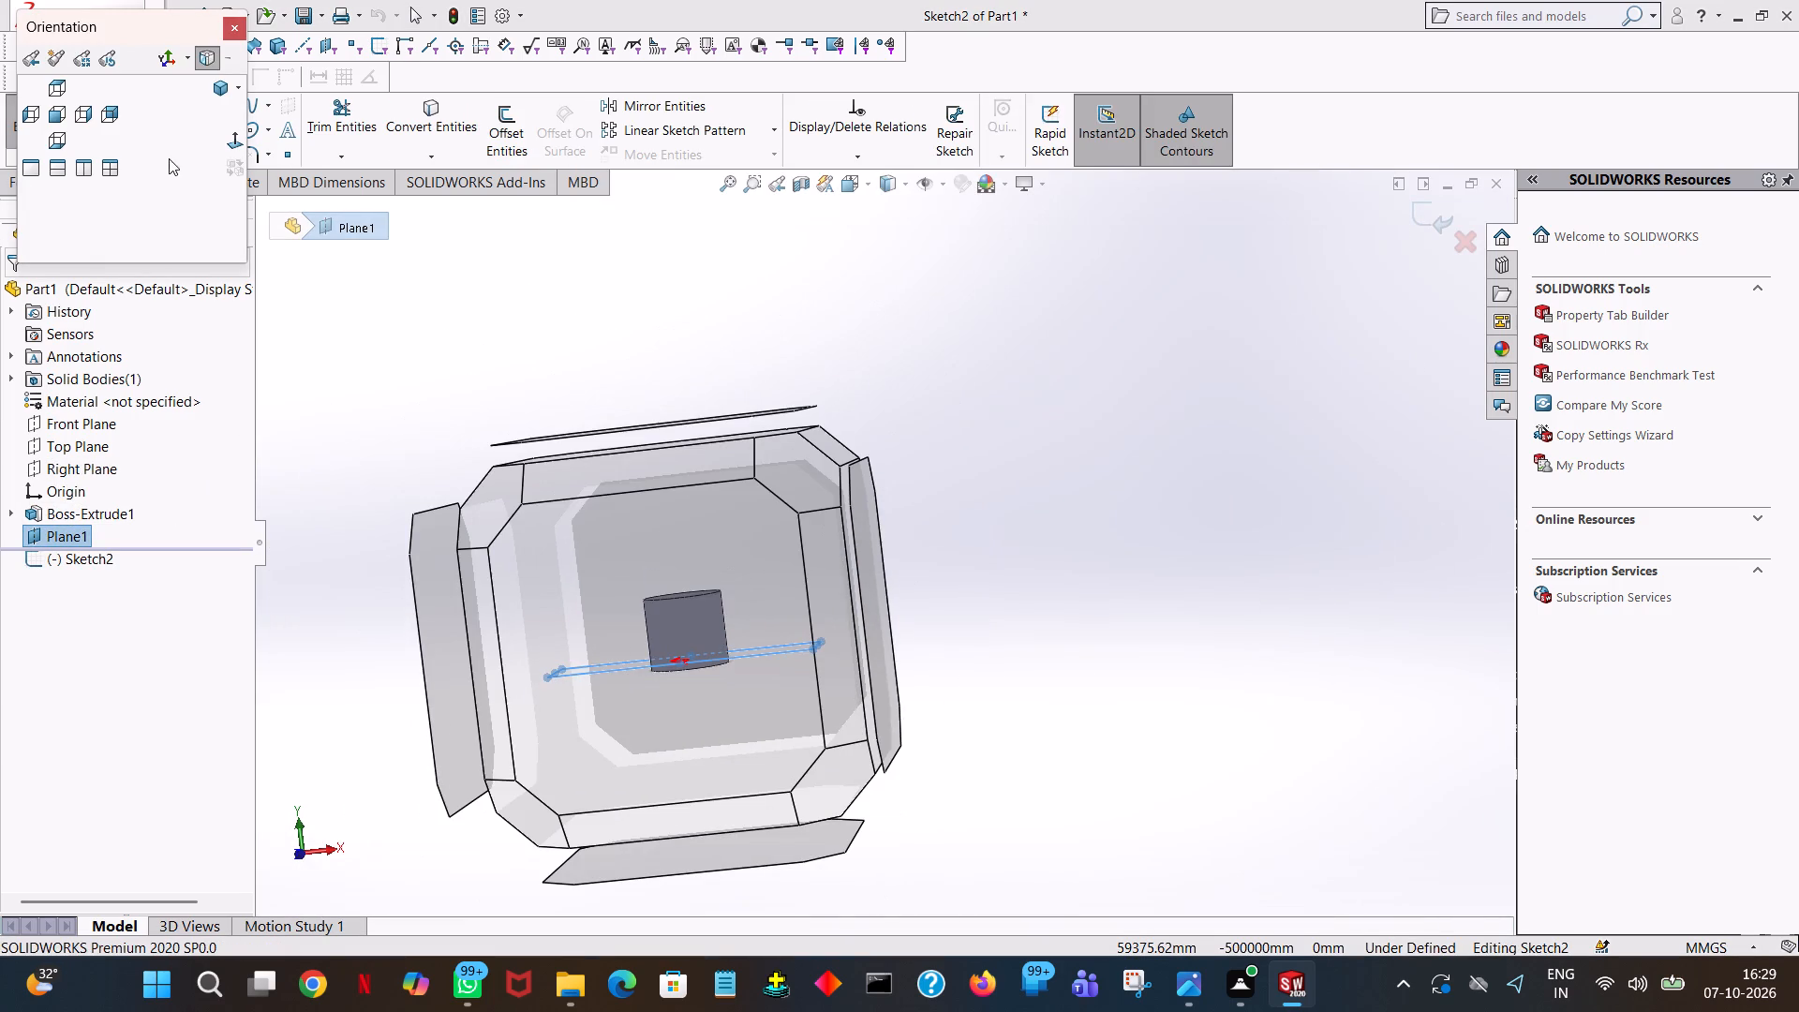
left_click(230, 135)
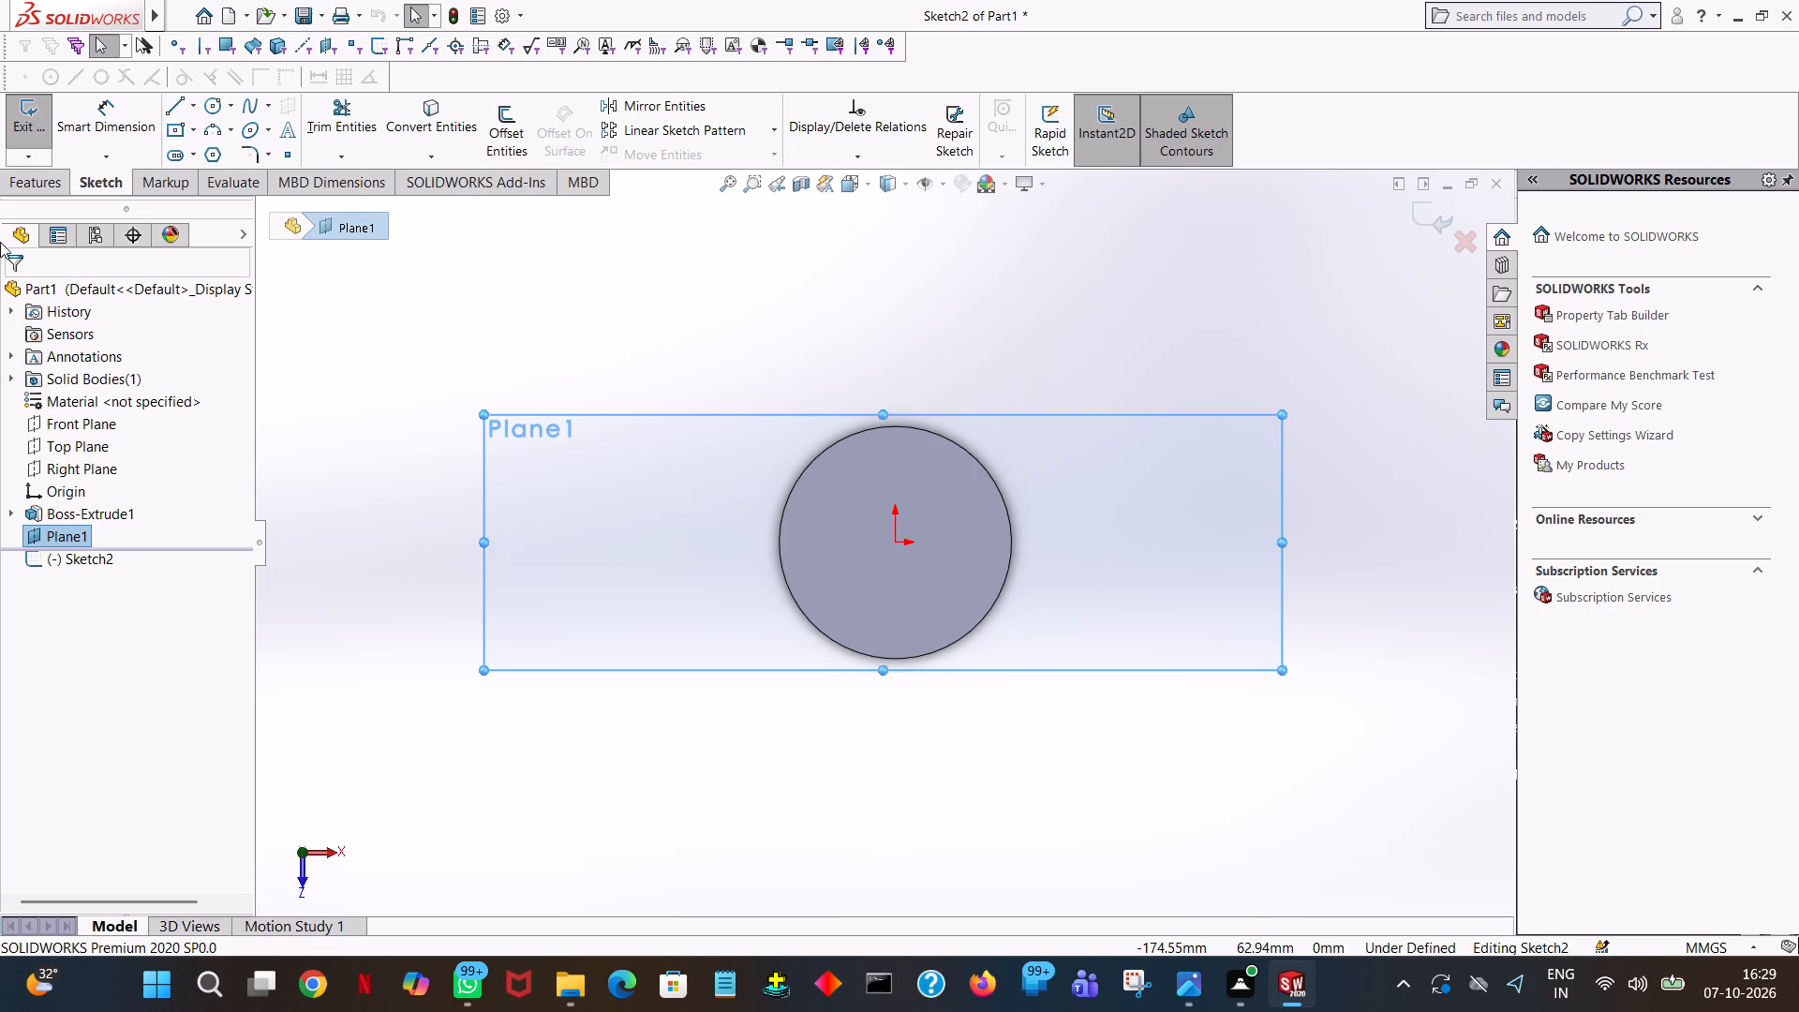
left_click(176, 110)
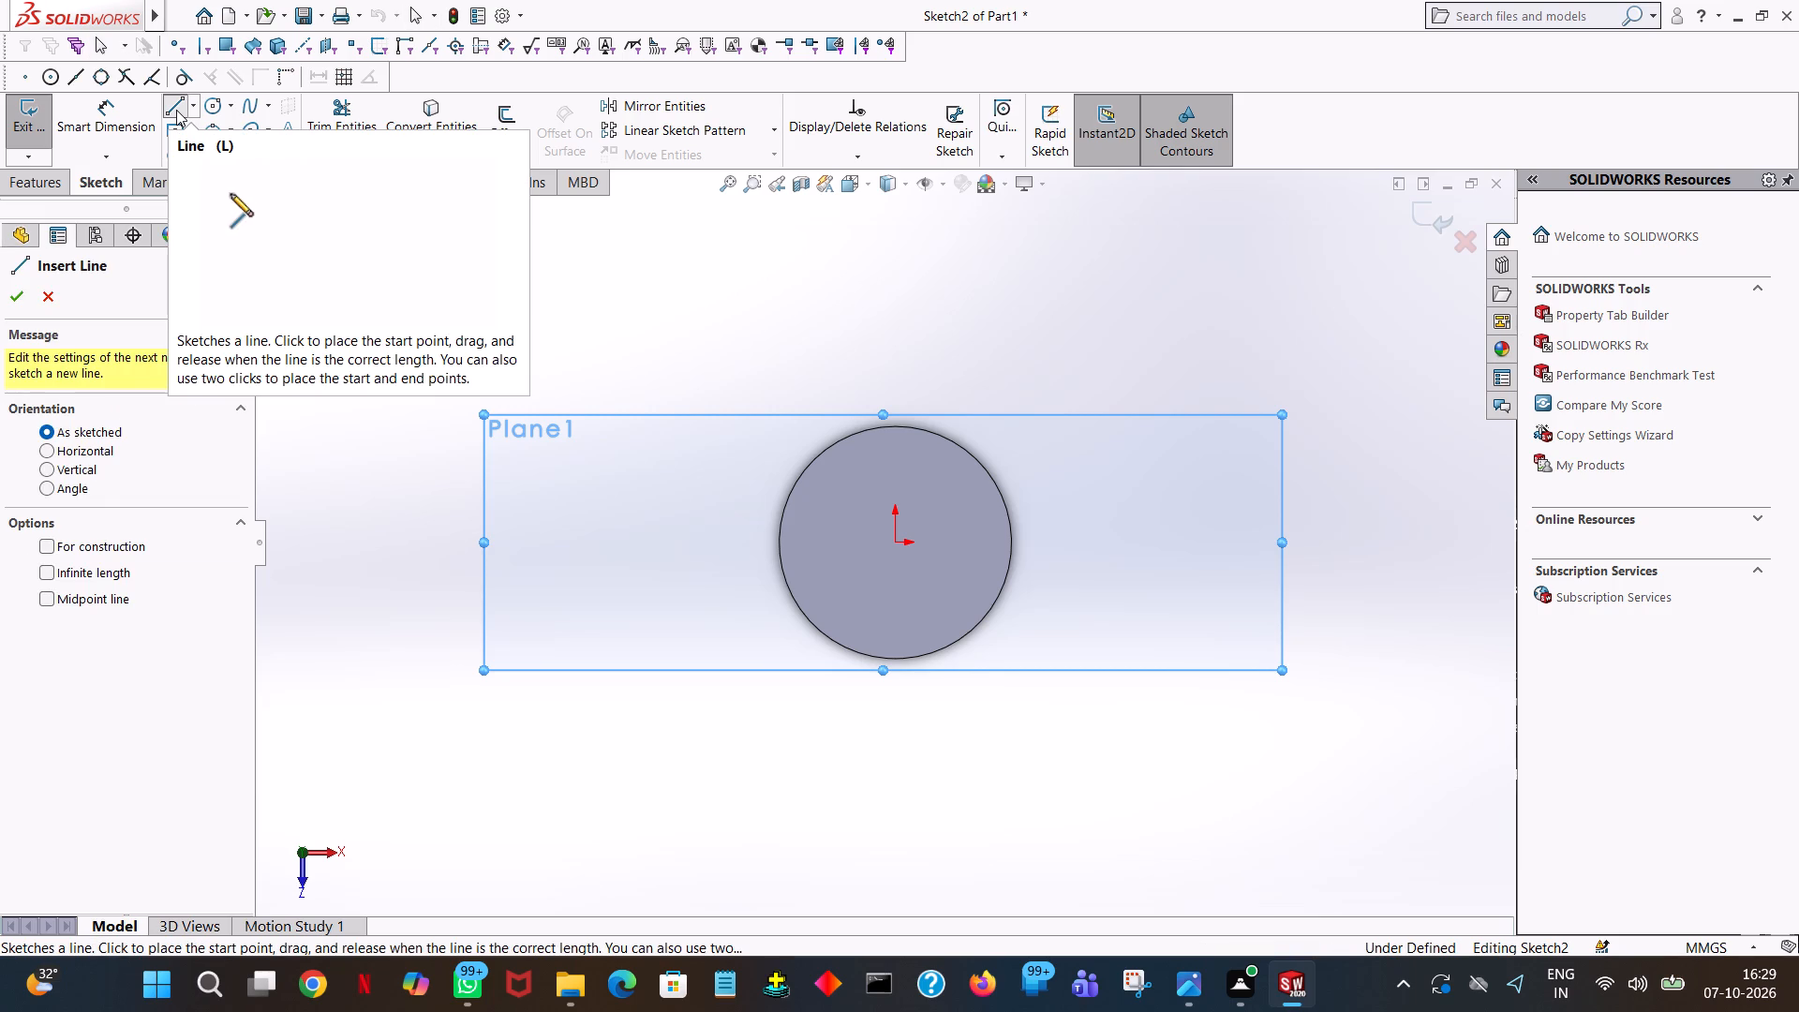
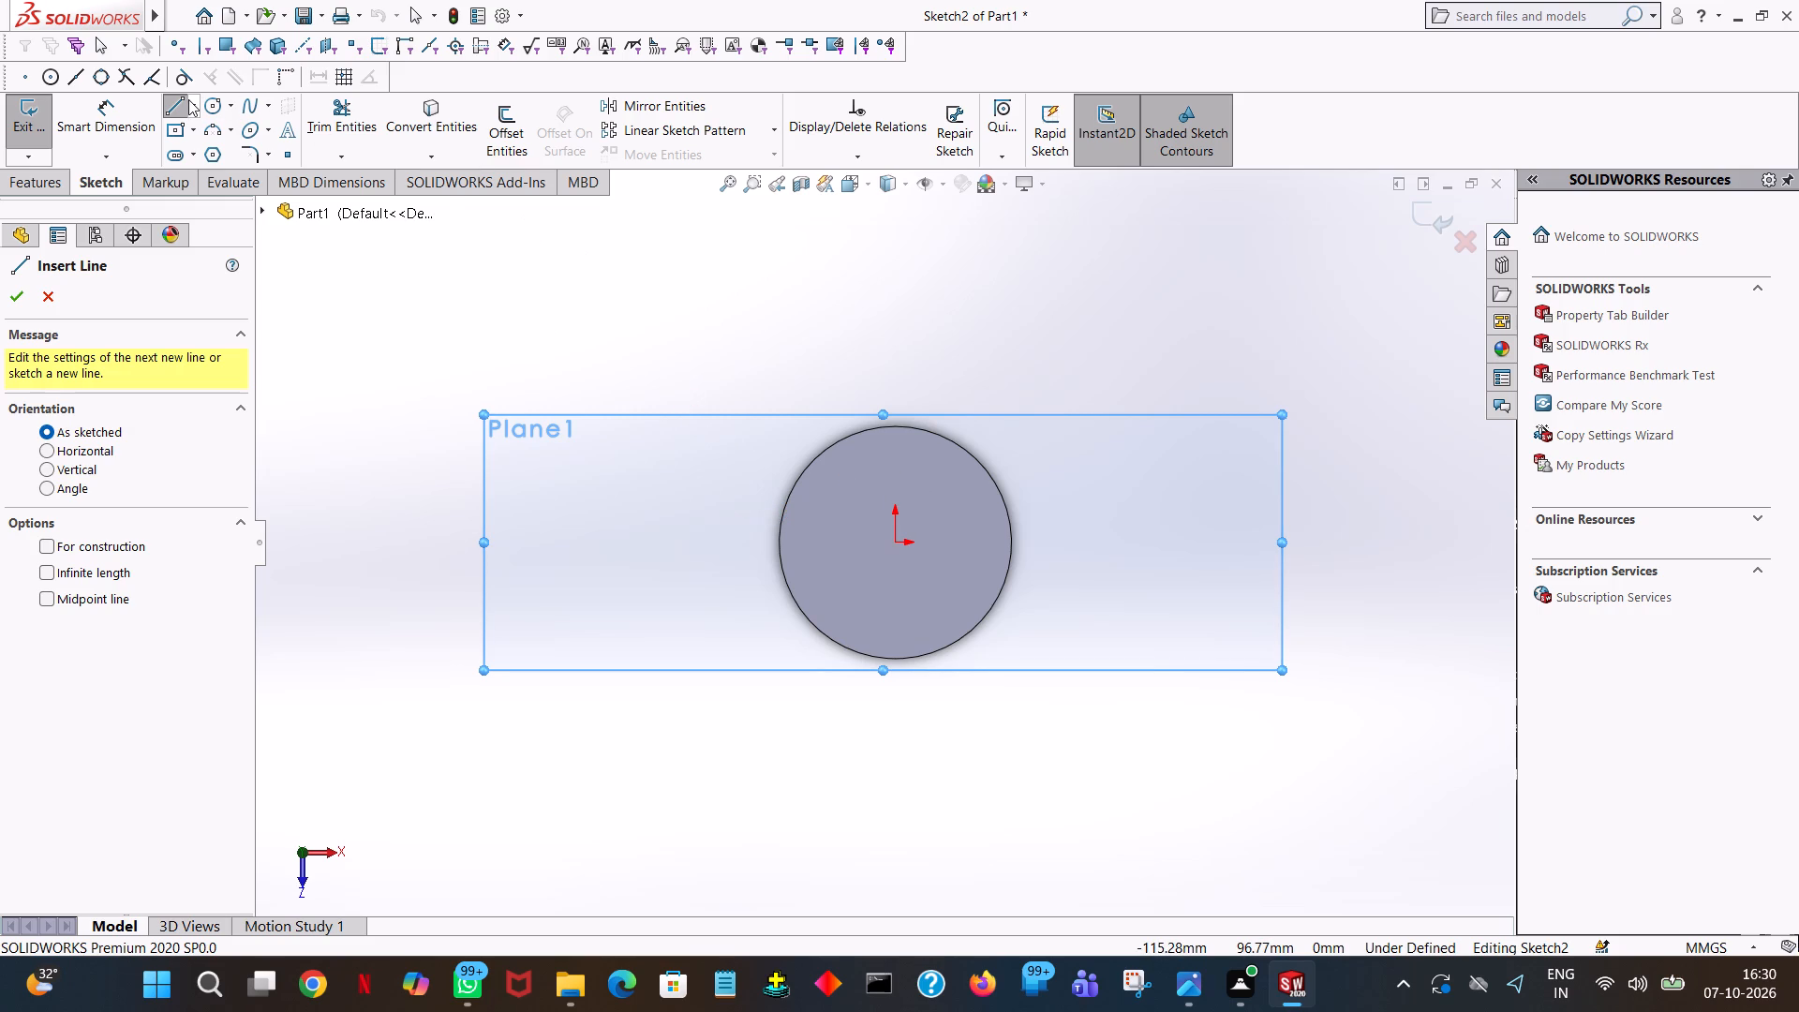
Sketch a circle centred on the origin with a radius of 90 mm, around the cylinder.
left_click(219, 105)
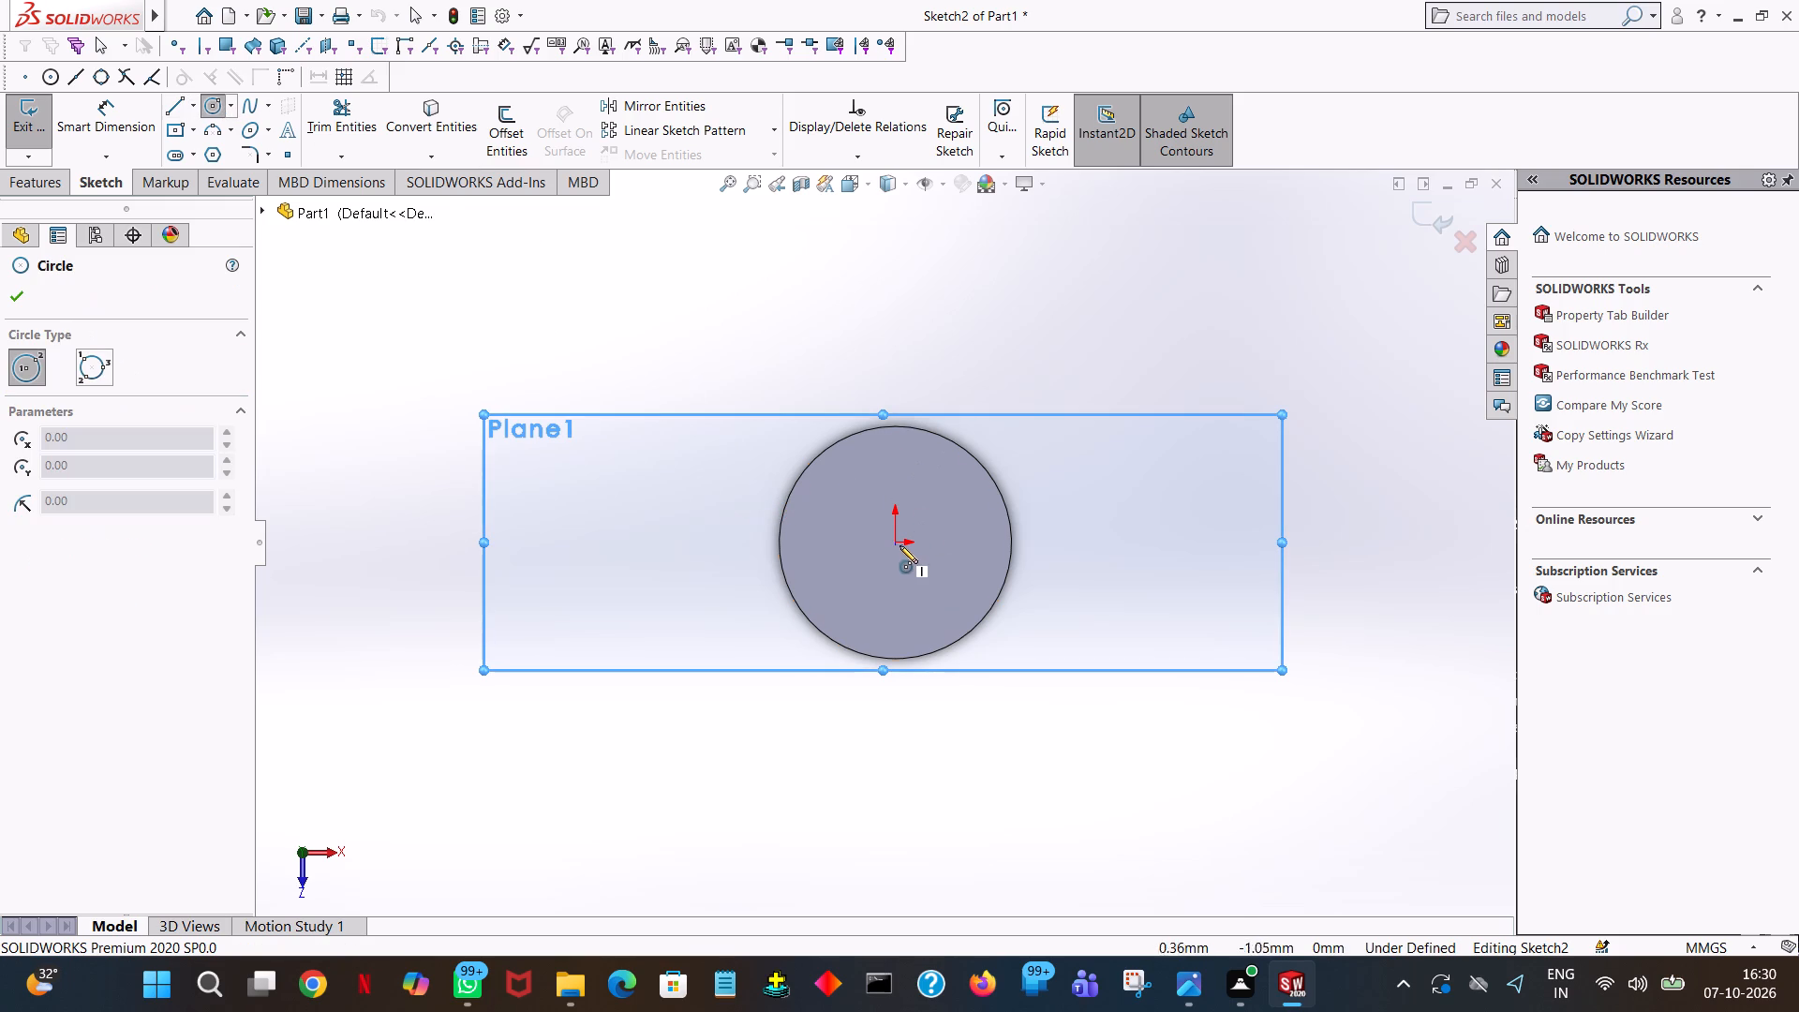
left_click(896, 544)
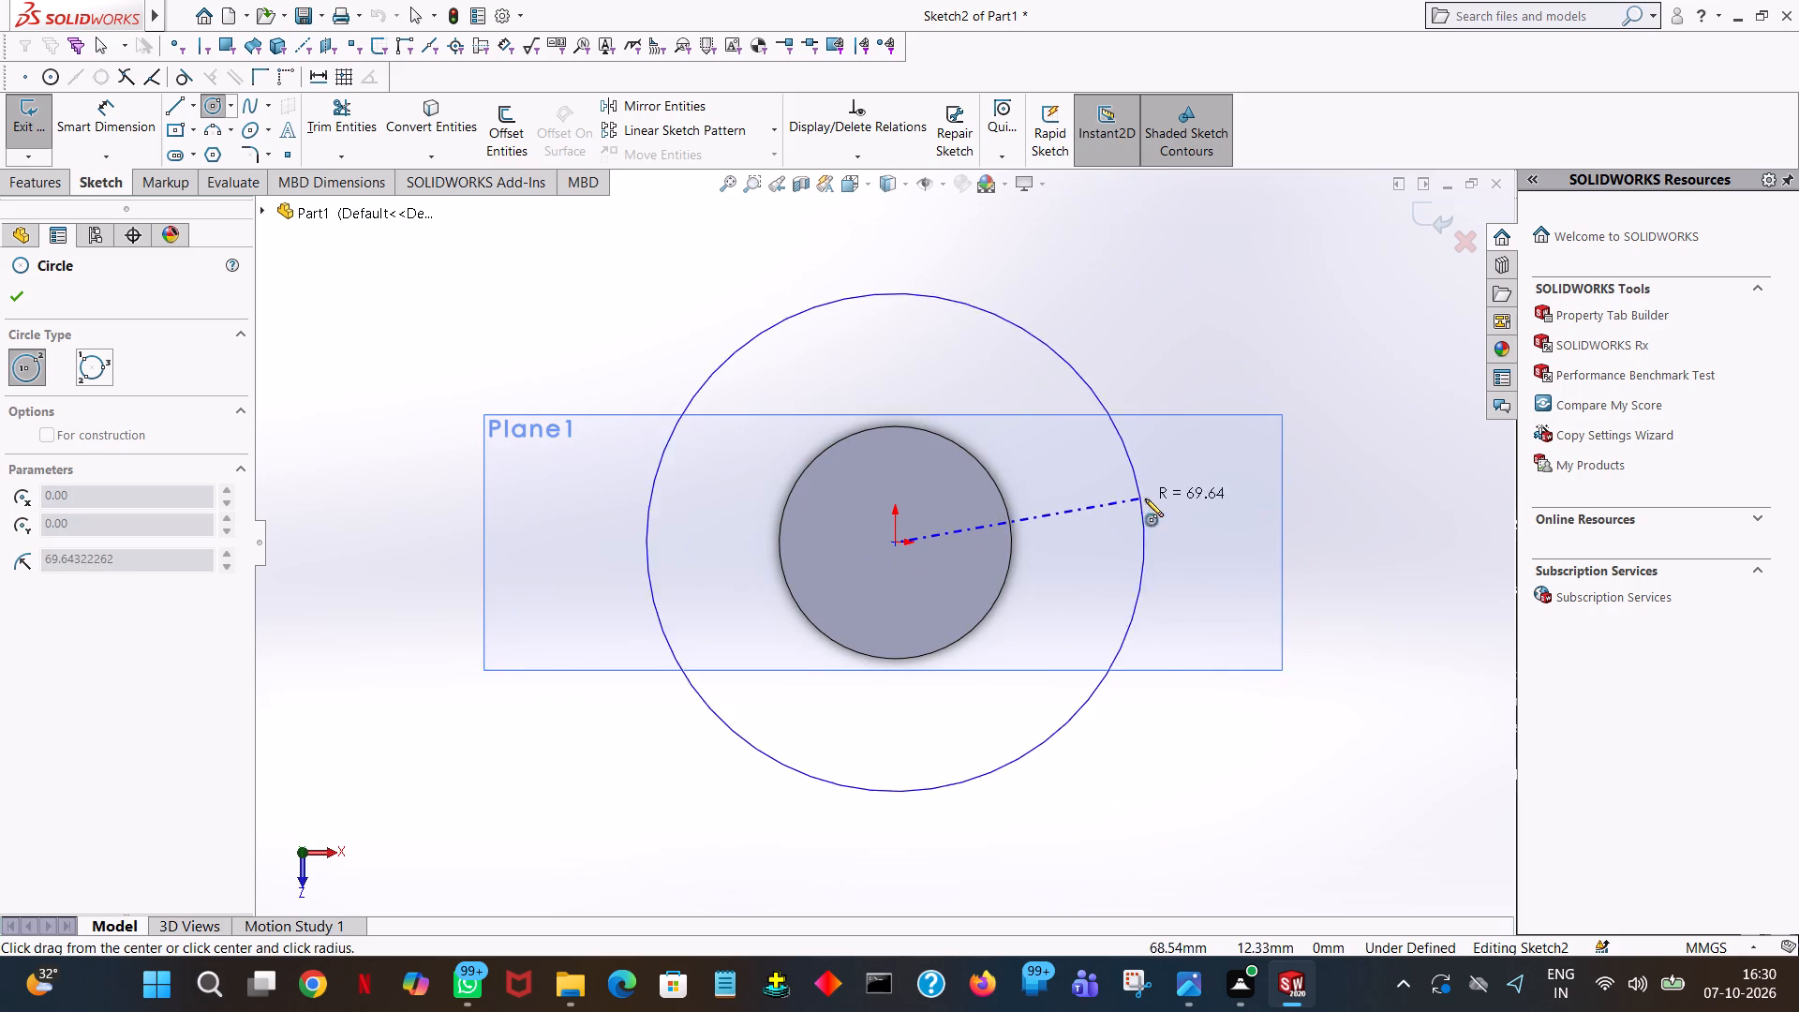
left_click(1198, 501)
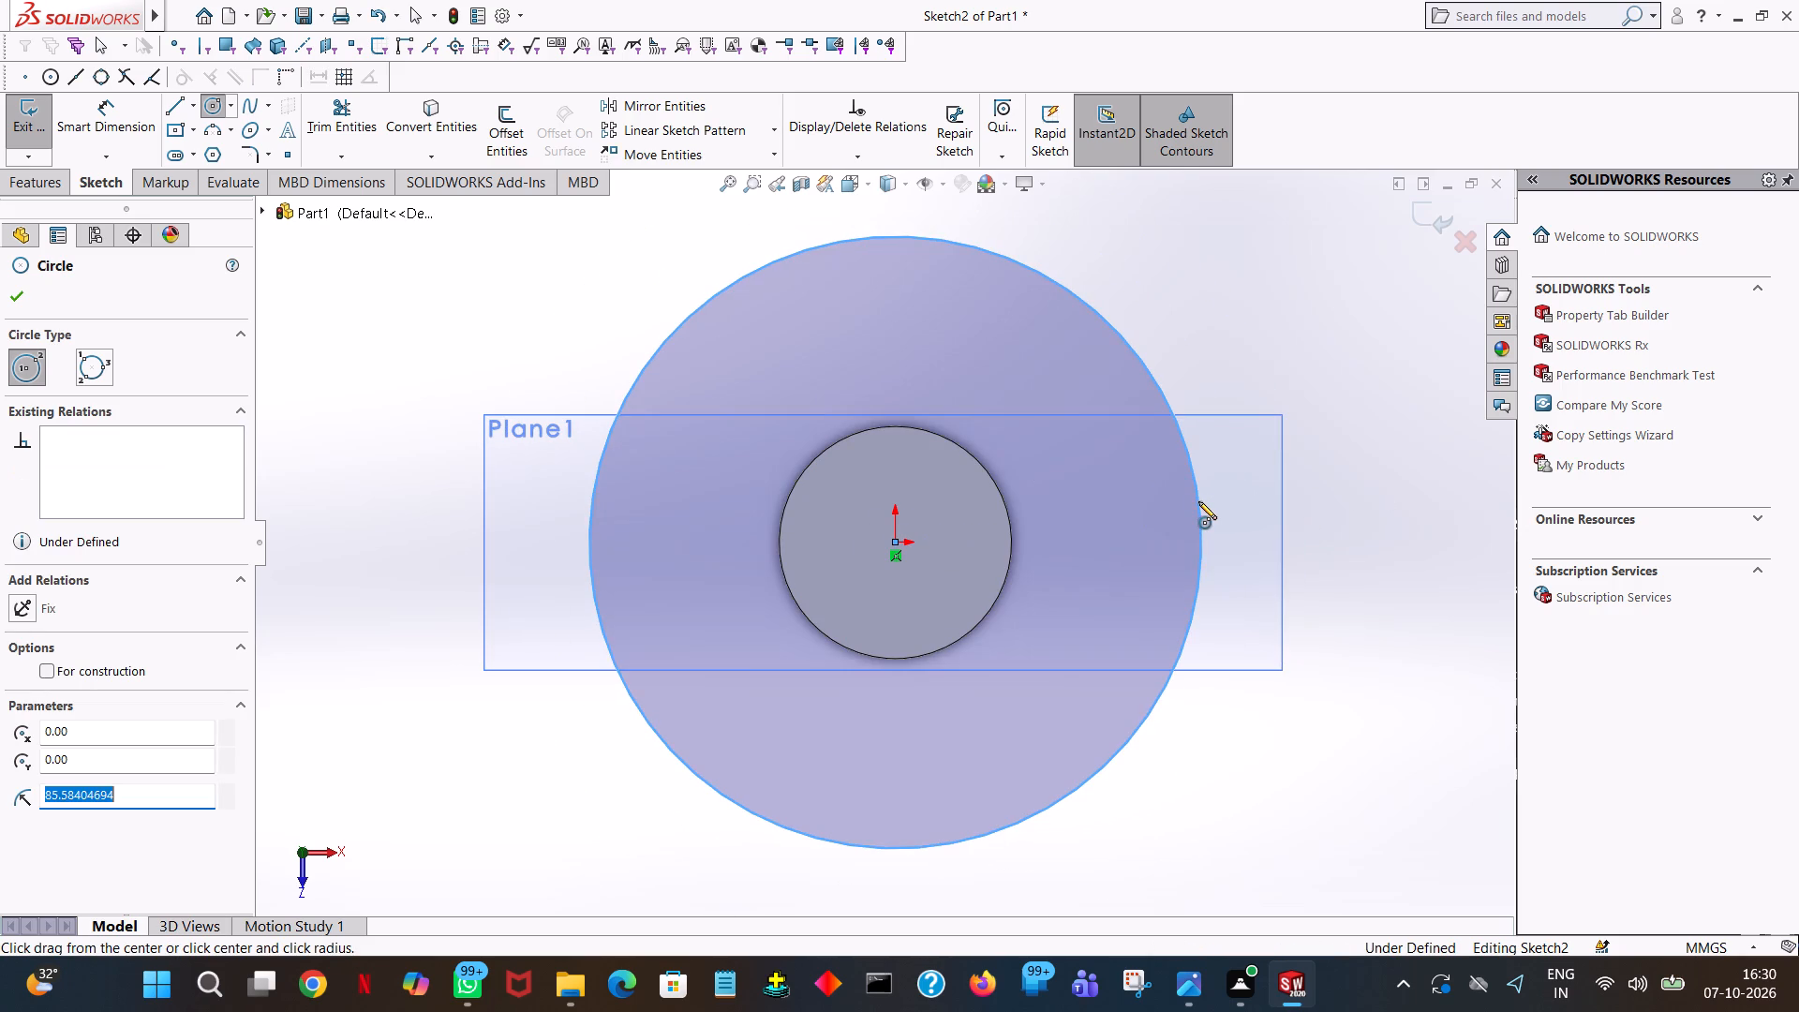
type("90")
key("Return")
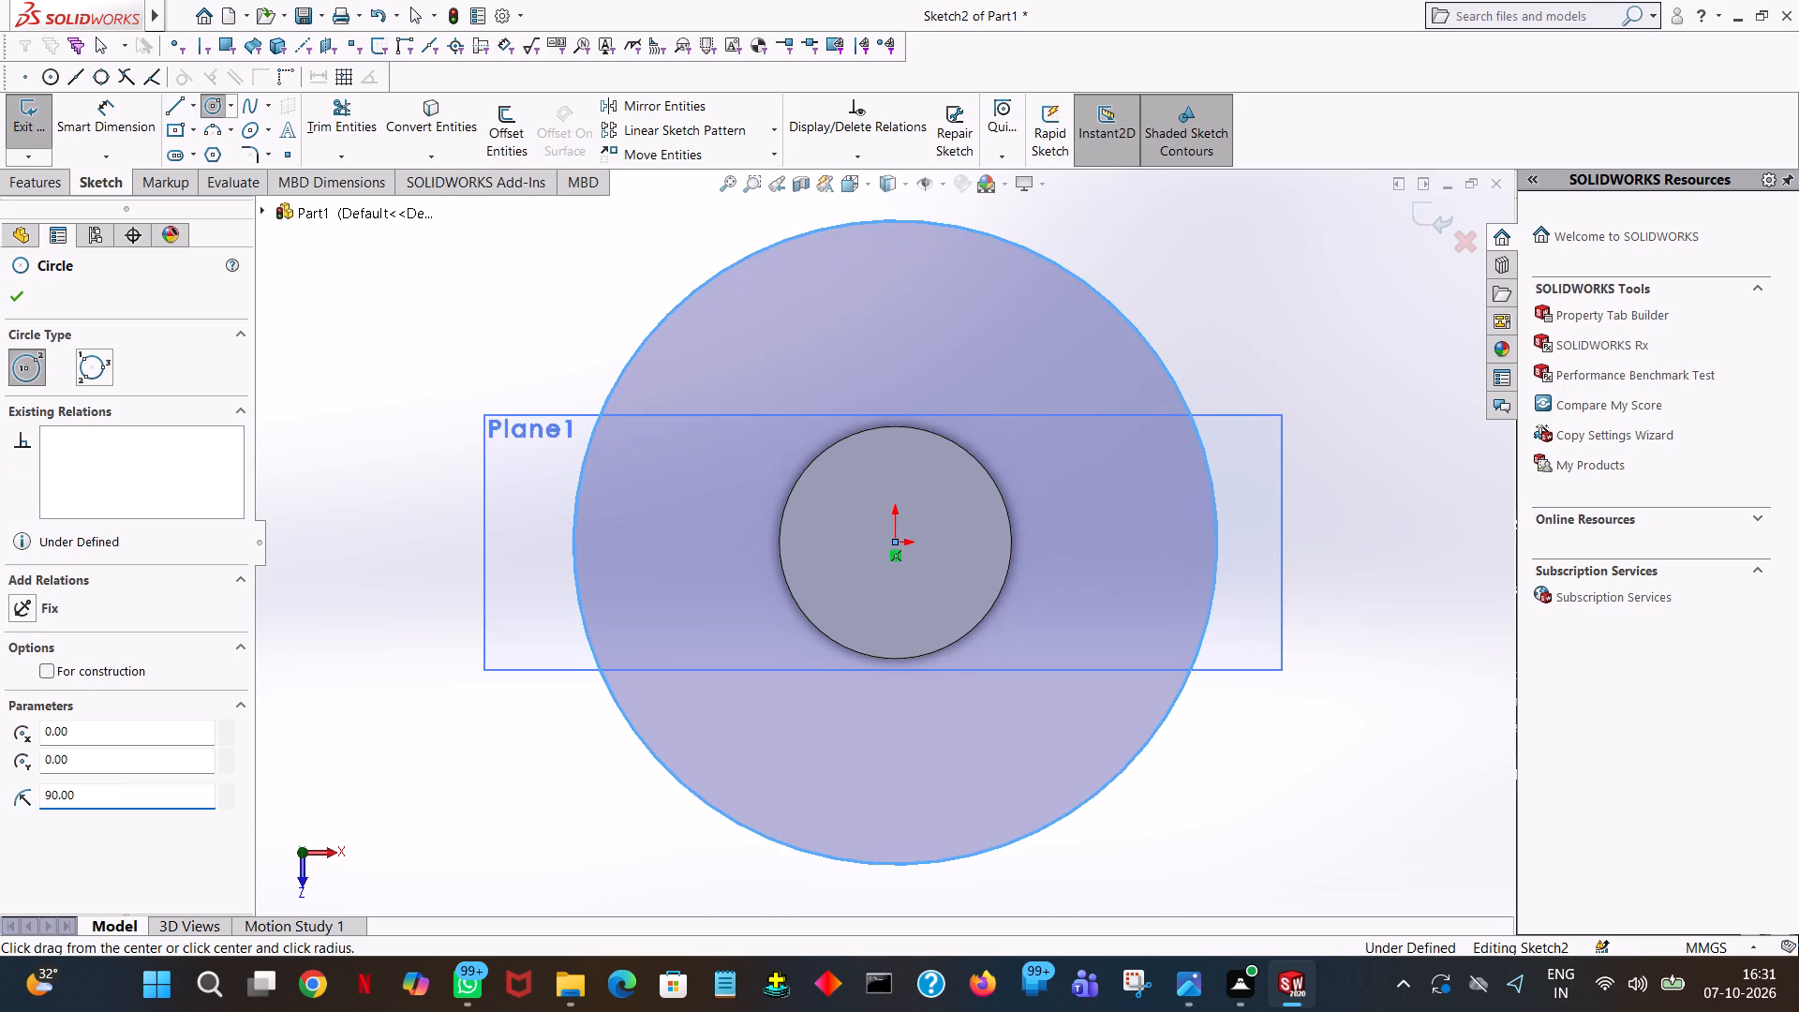
right_click(1209, 292)
left_click(1227, 312)
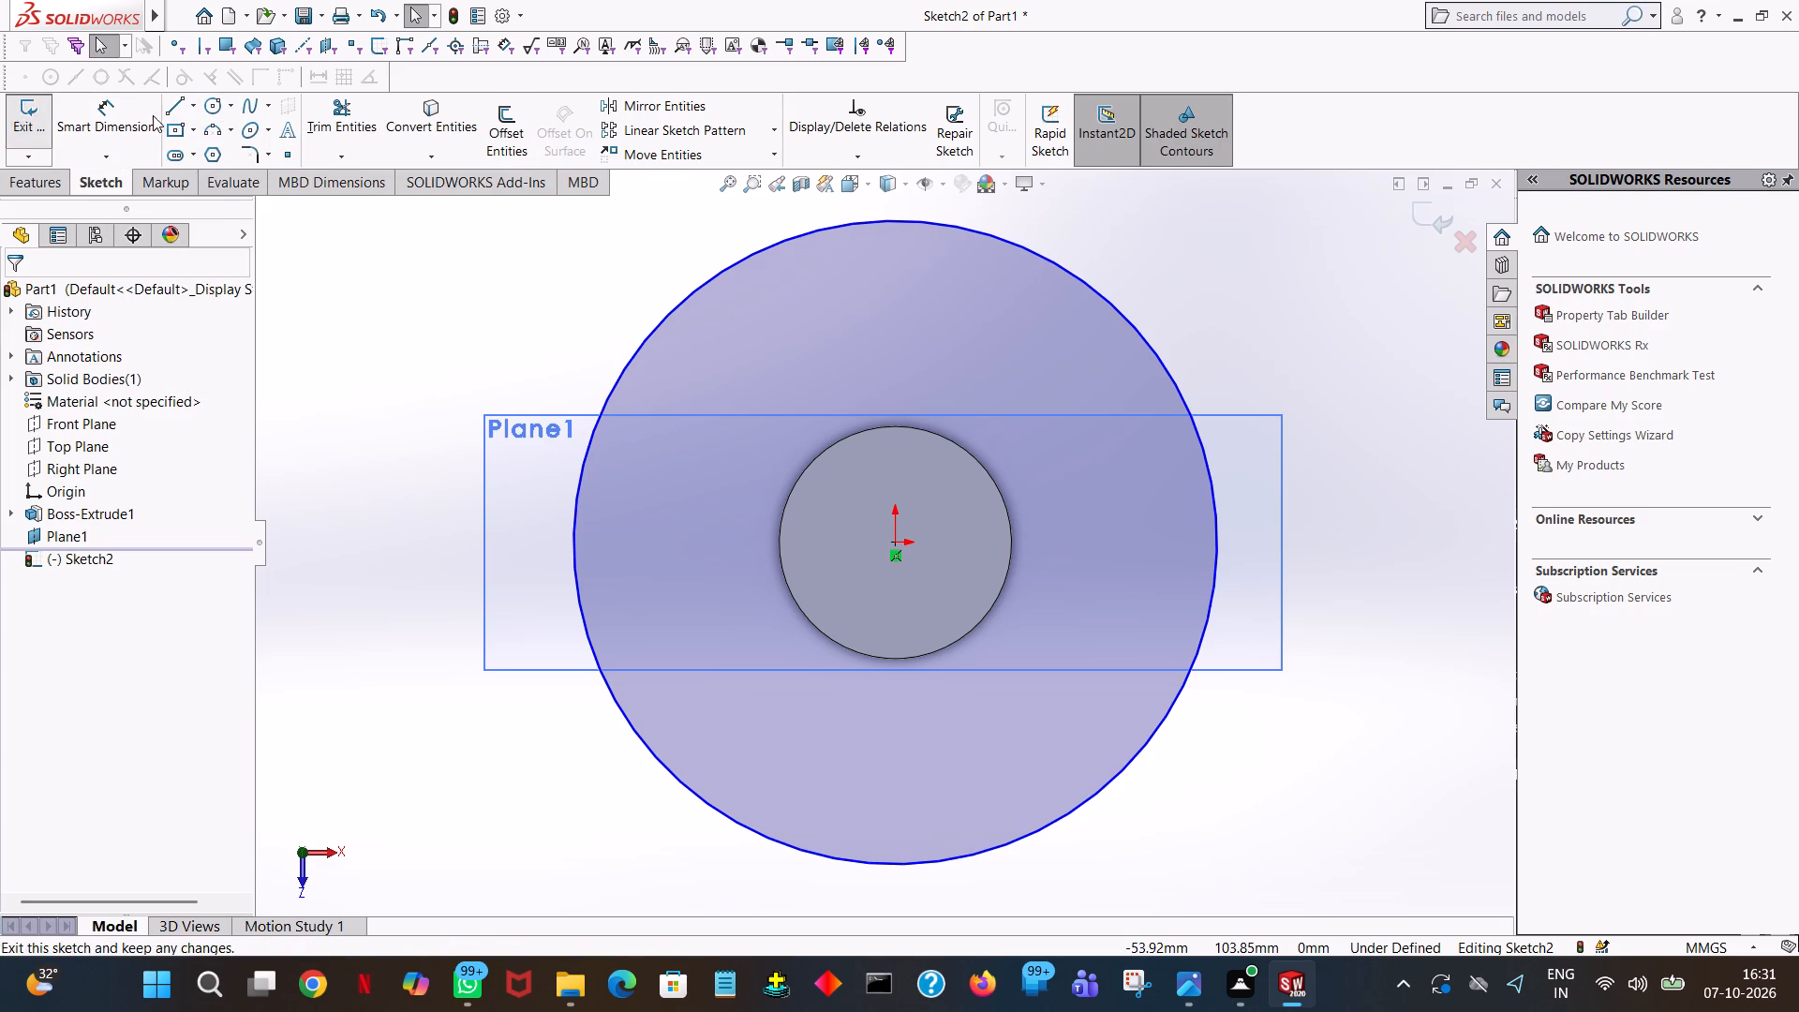
Sketch a horizontal line about 116 mm long from the origin along positive X, past the 90 mm radius circle.
left_click(178, 111)
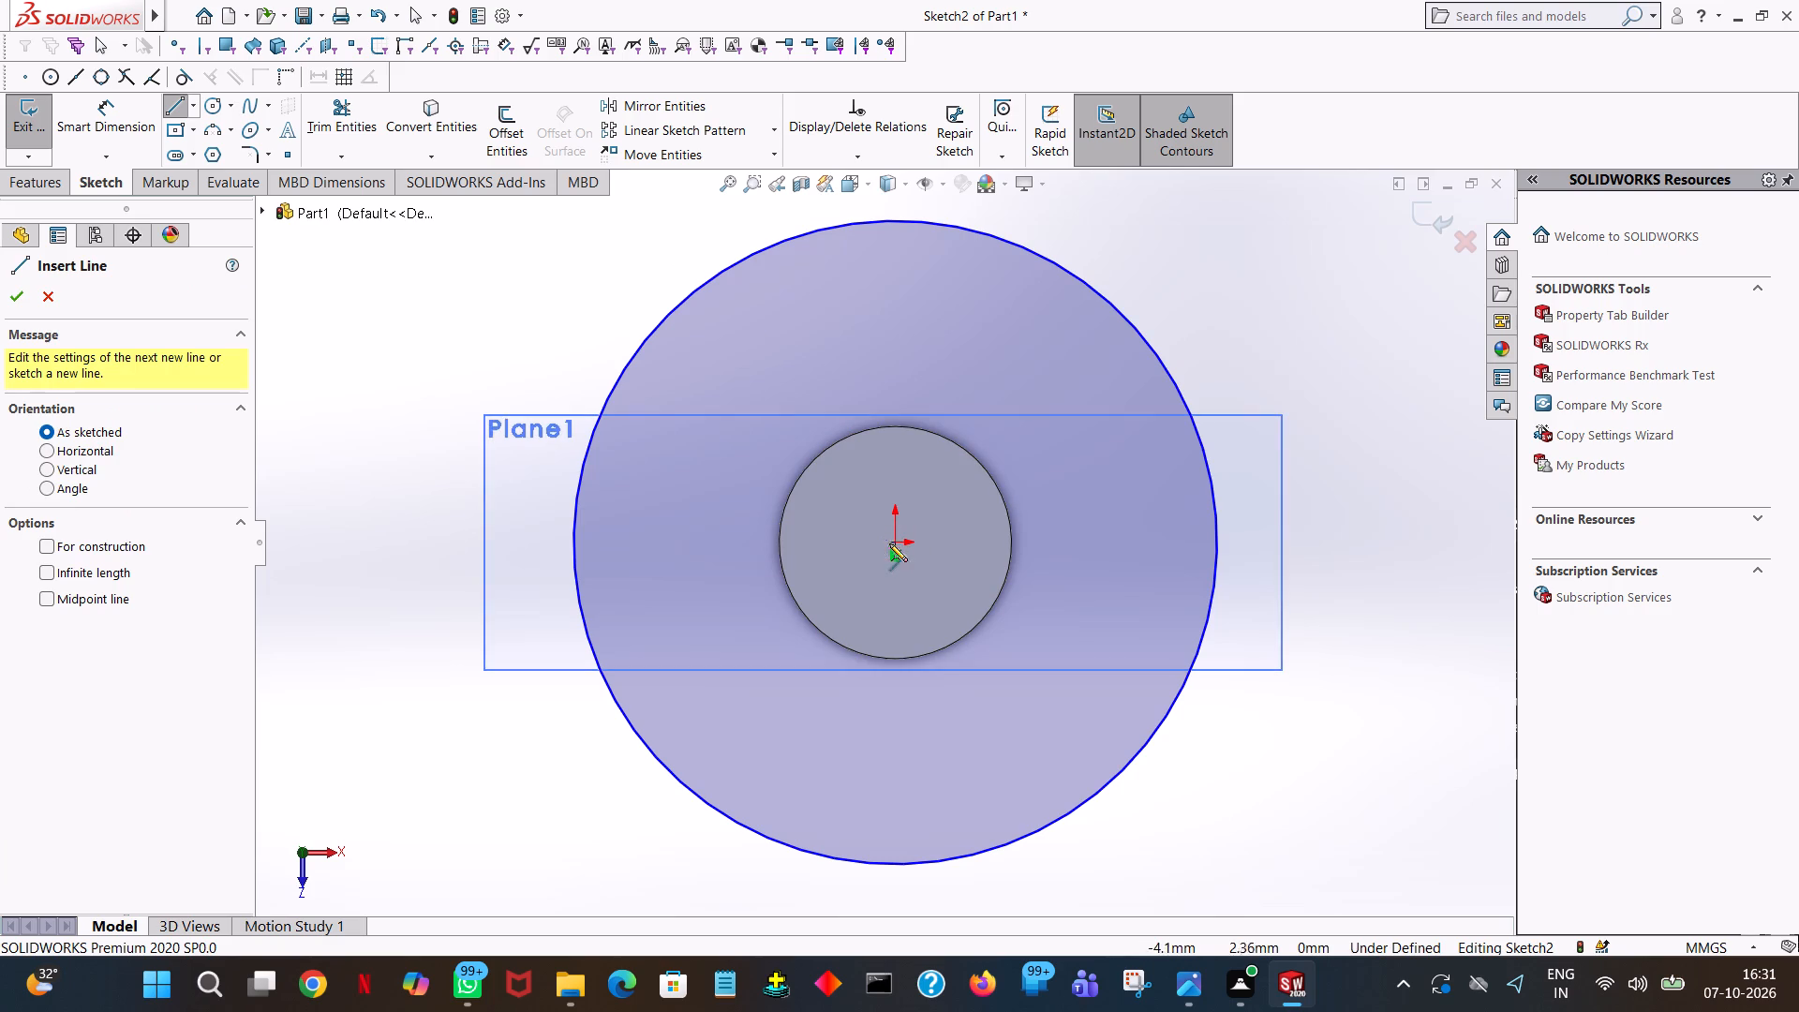
left_click(892, 543)
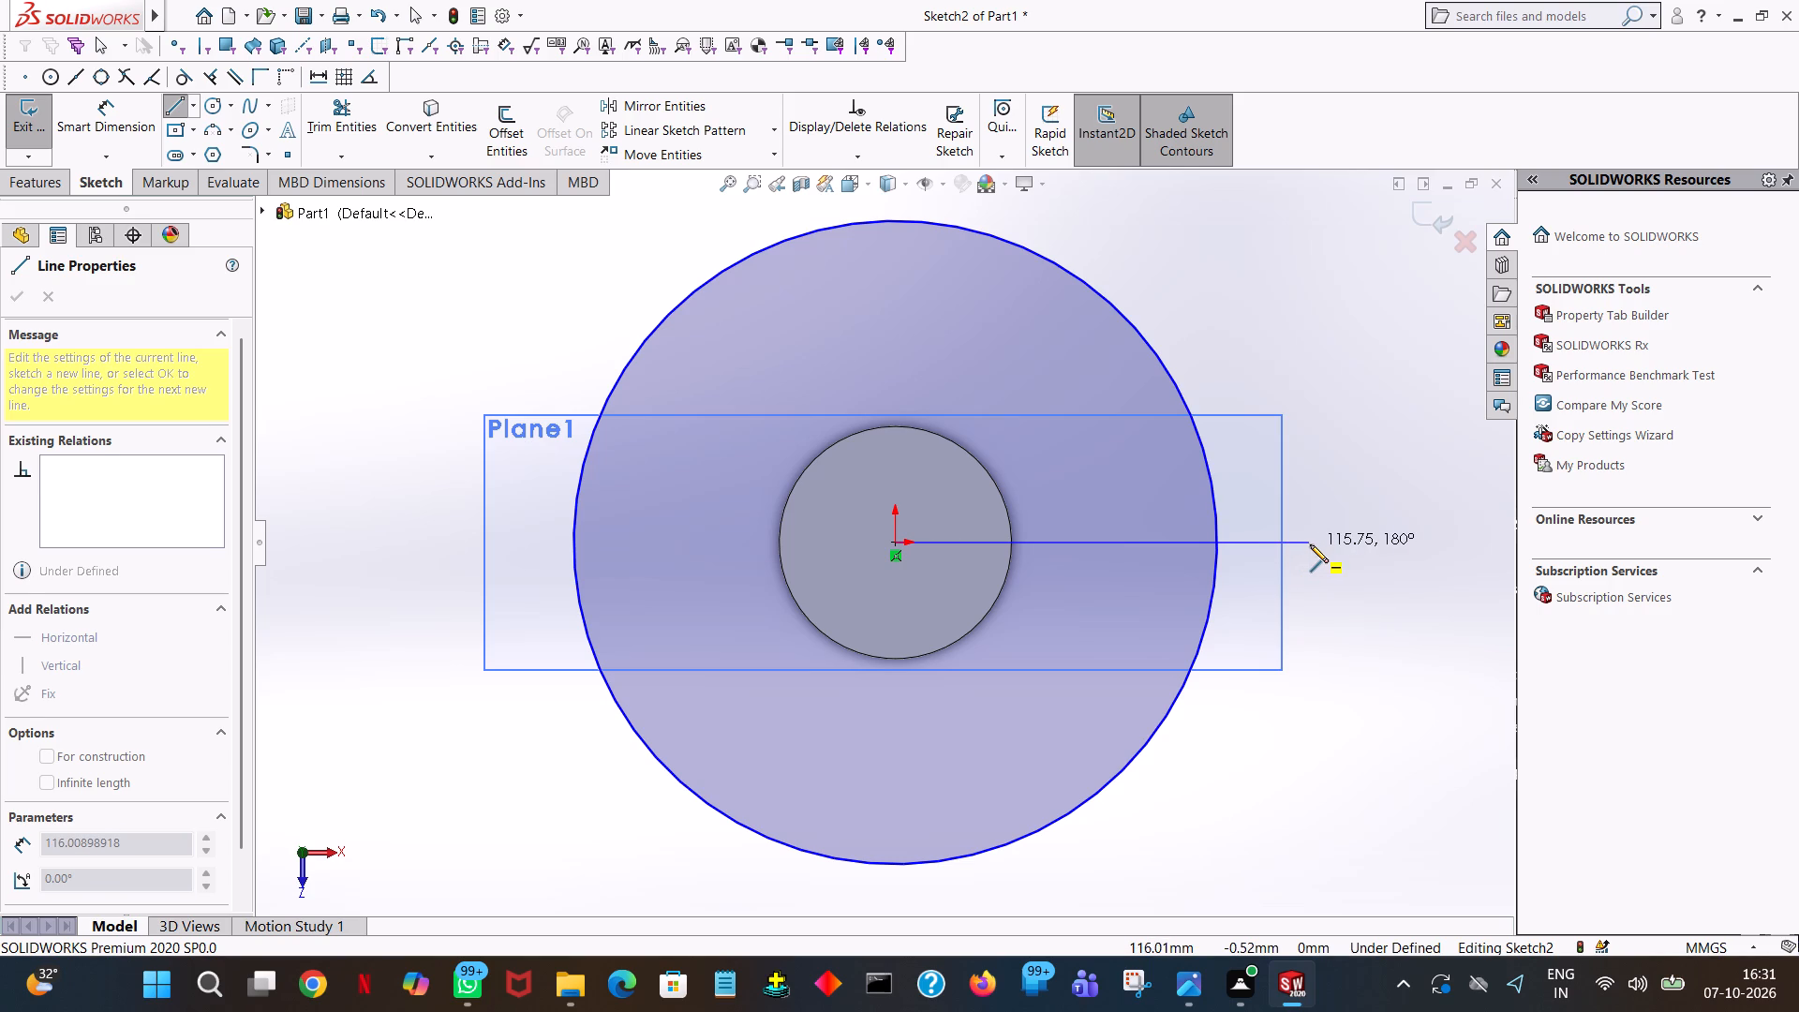
left_click(1310, 544)
right_click(1310, 544)
left_click(1366, 561)
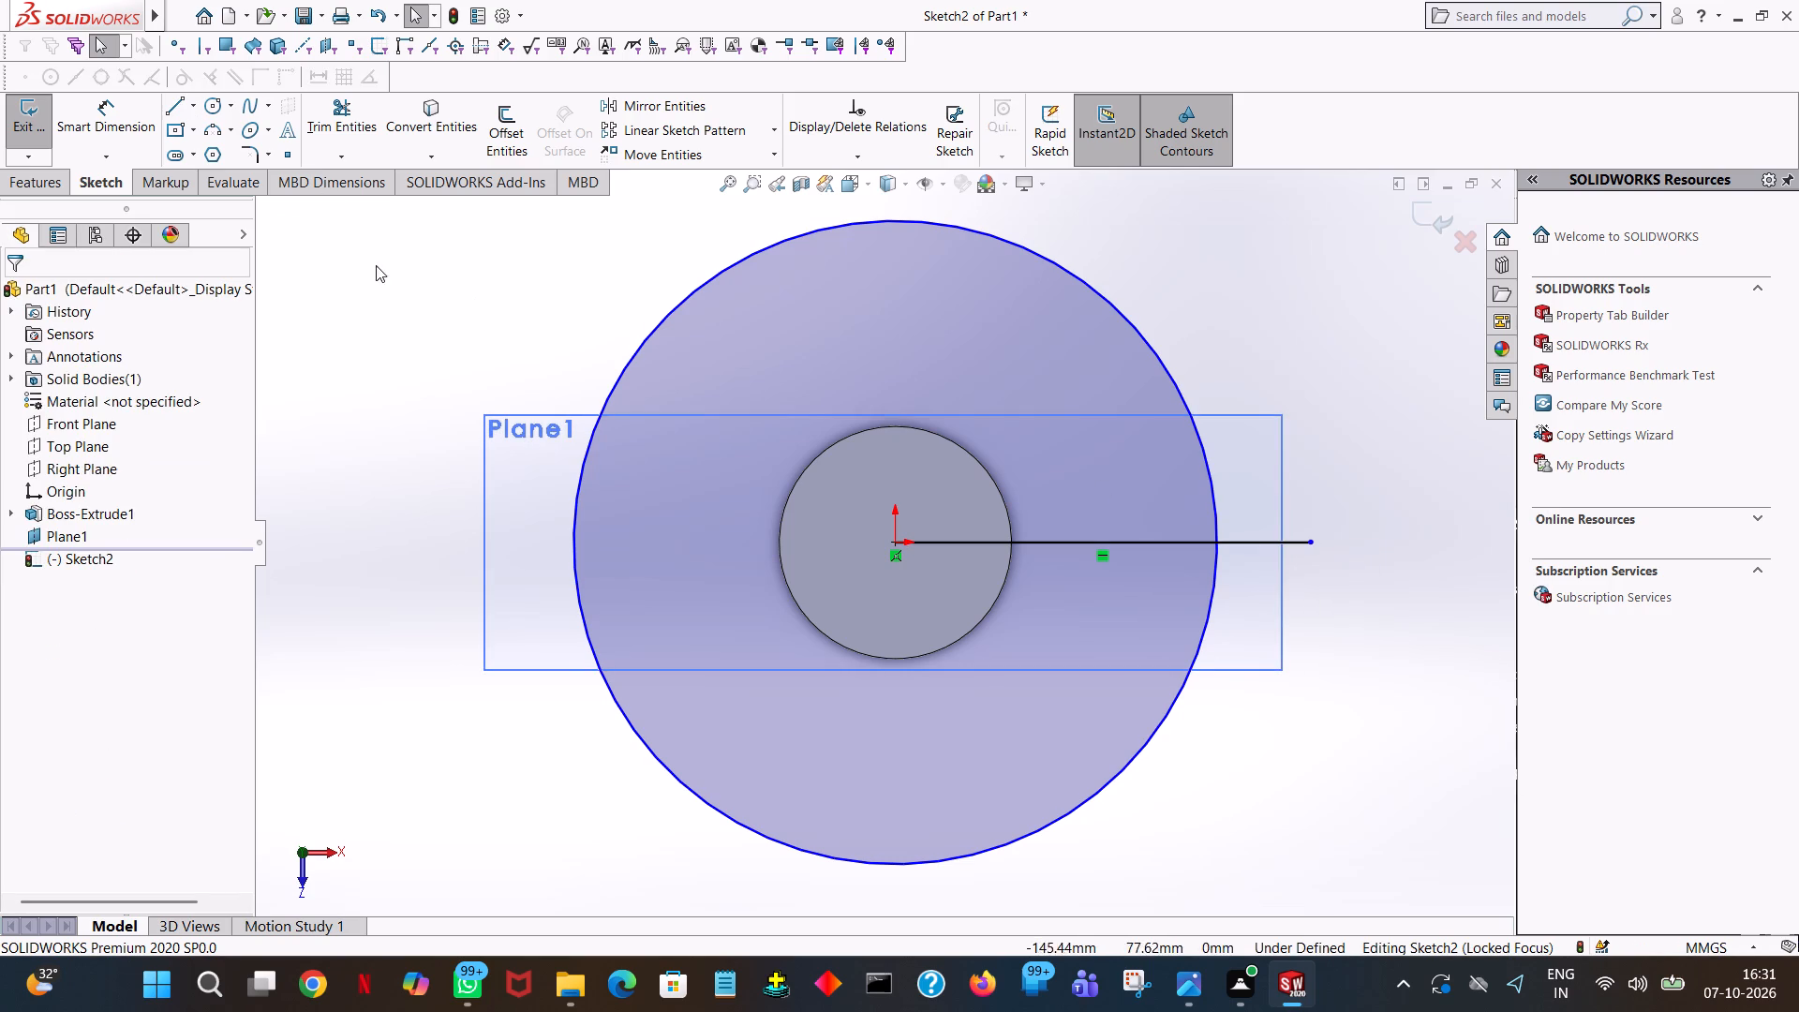
left_click(376, 265)
Sketch a line about 126 mm long from the origin, sloping below the horizontal line, and set its angle to 330°.
left_click(178, 106)
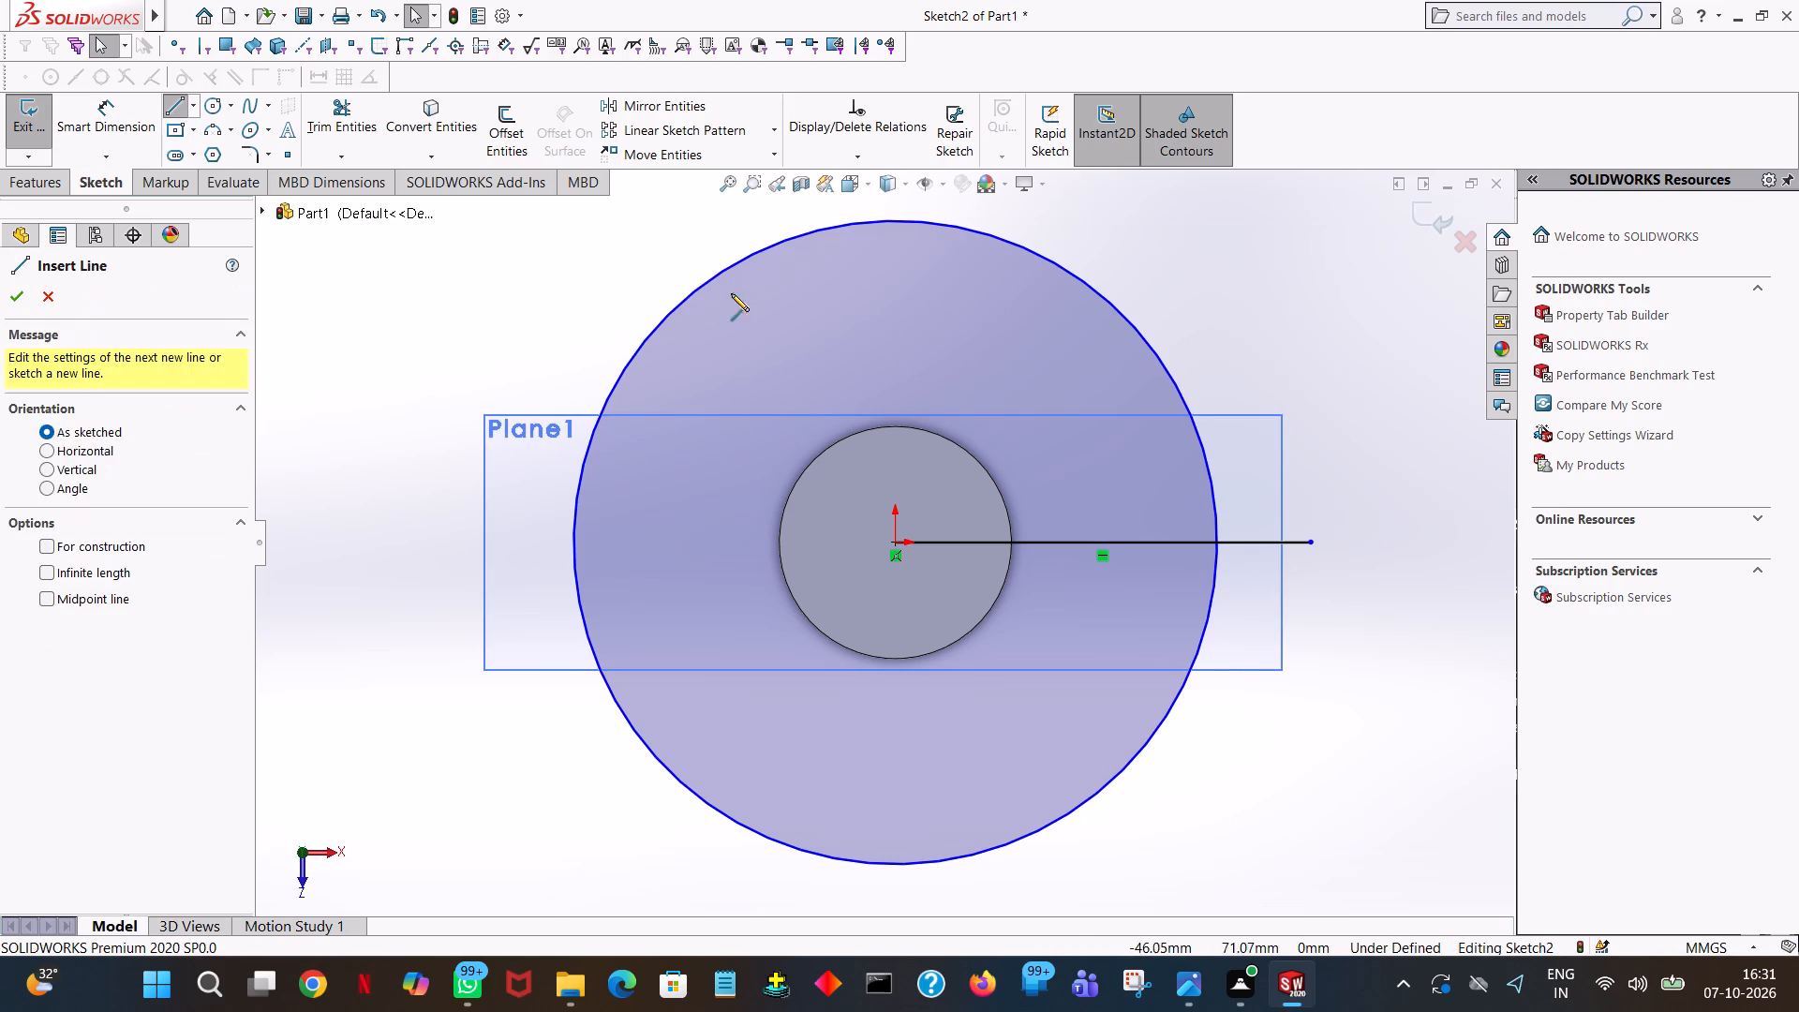
left_click(897, 543)
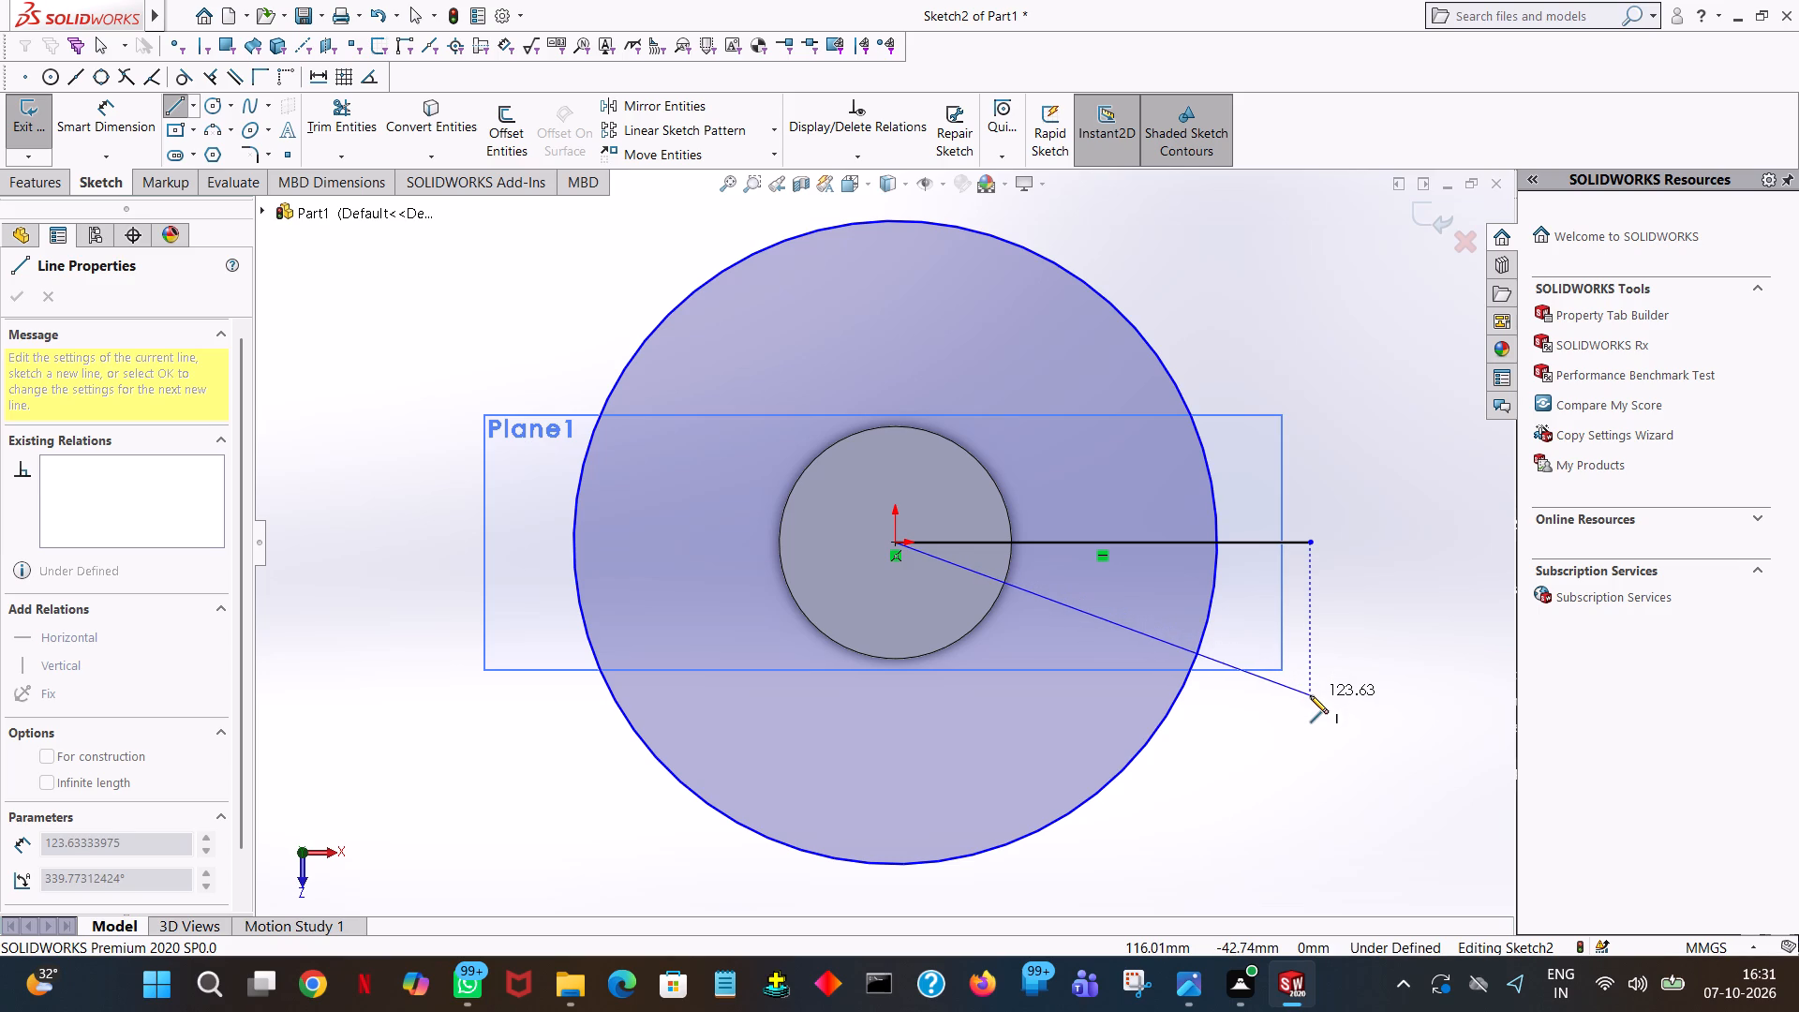
left_click(1291, 758)
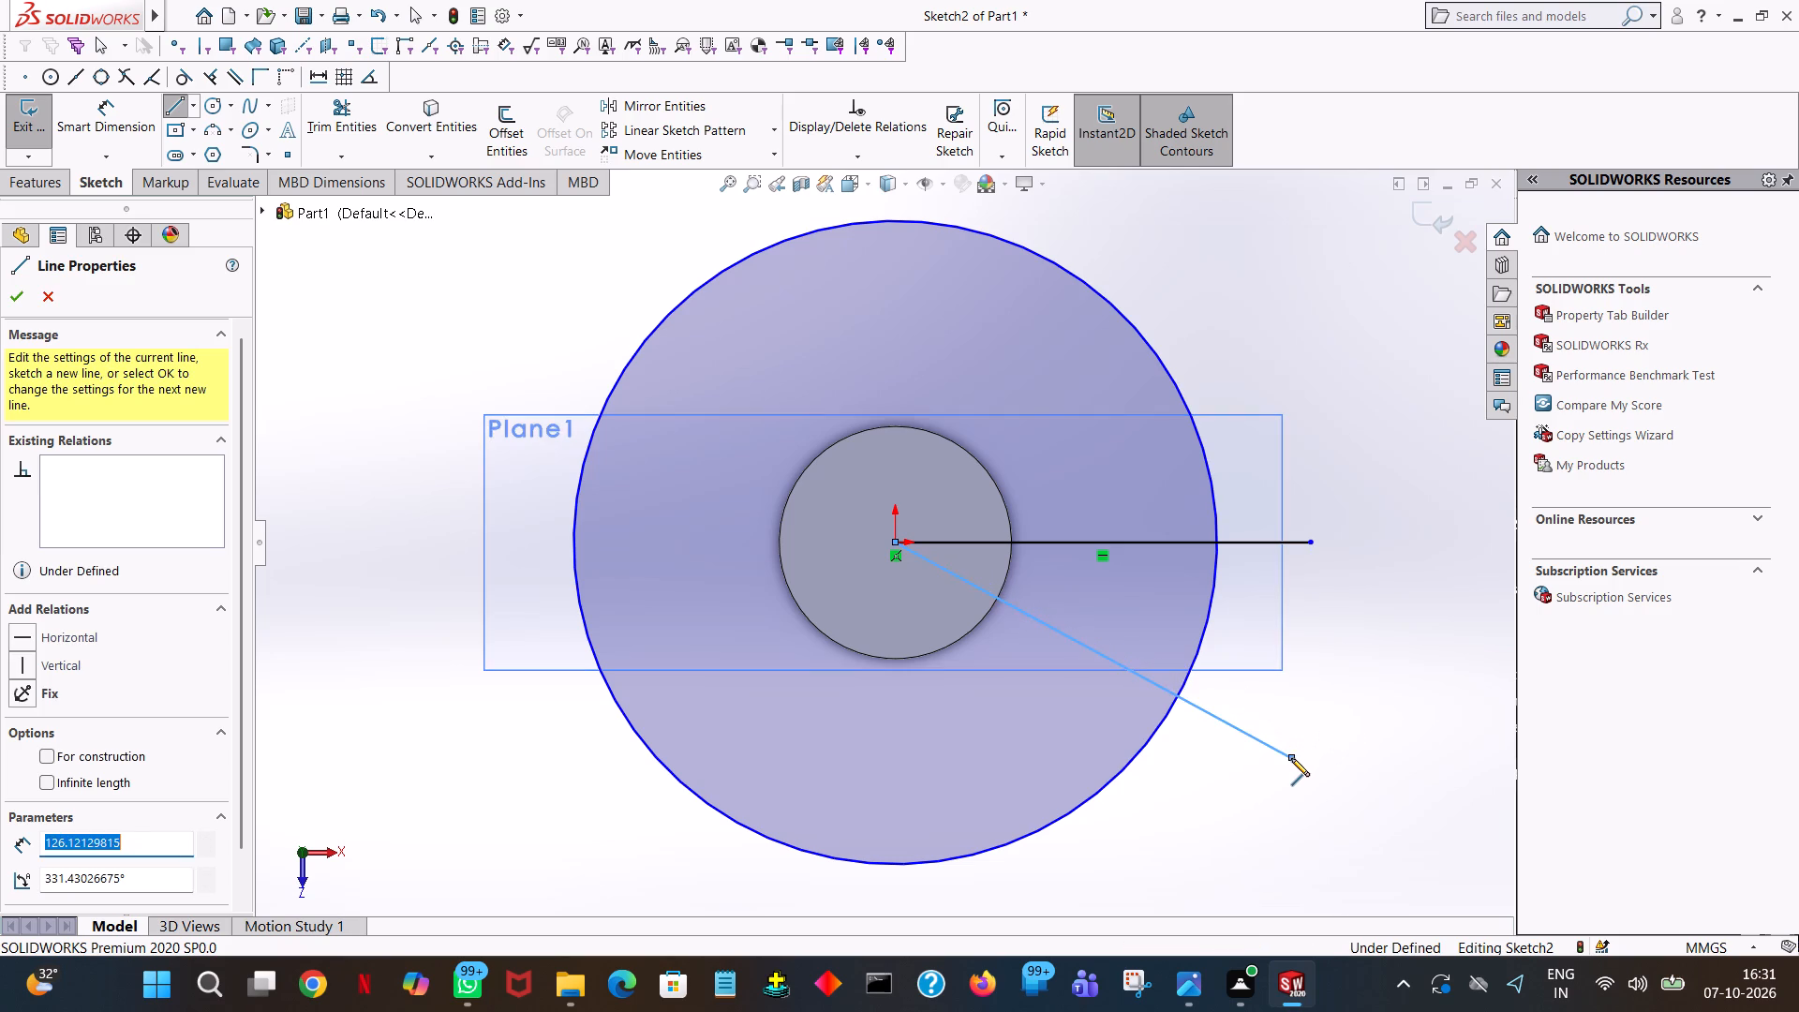
right_click(1291, 758)
left_click(1318, 767)
left_click(1268, 741)
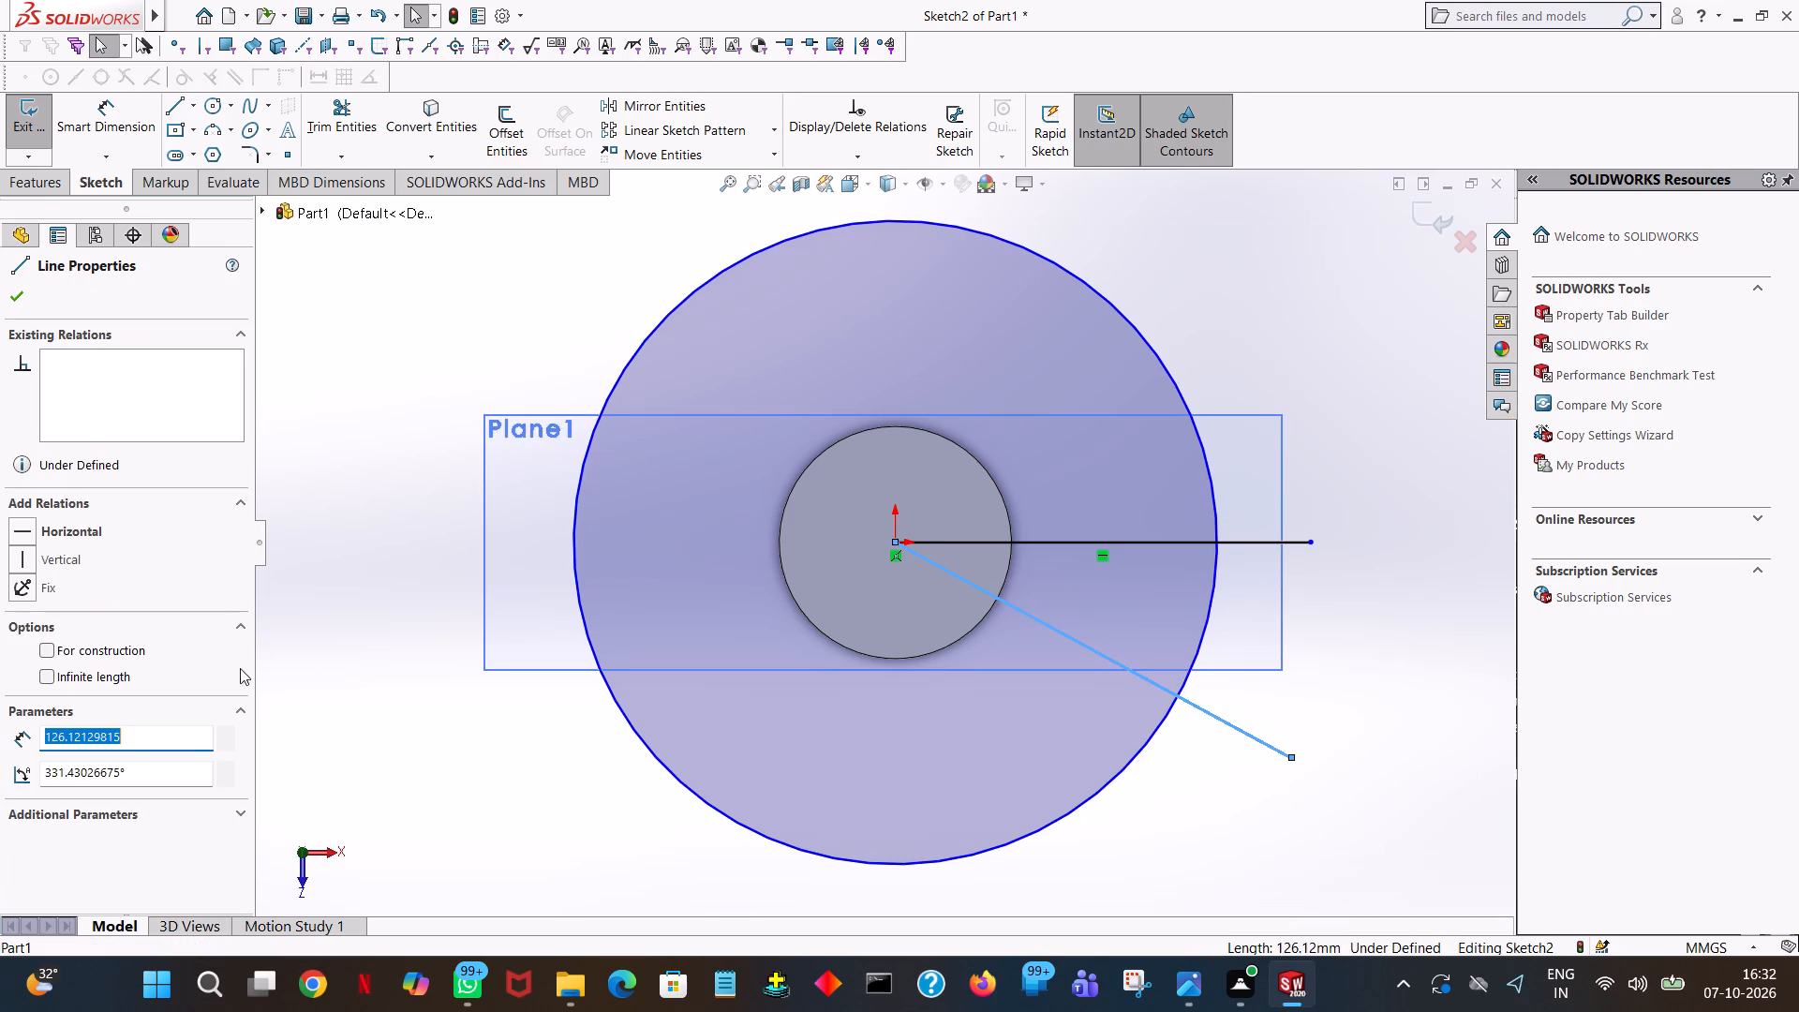
double_click(124, 765)
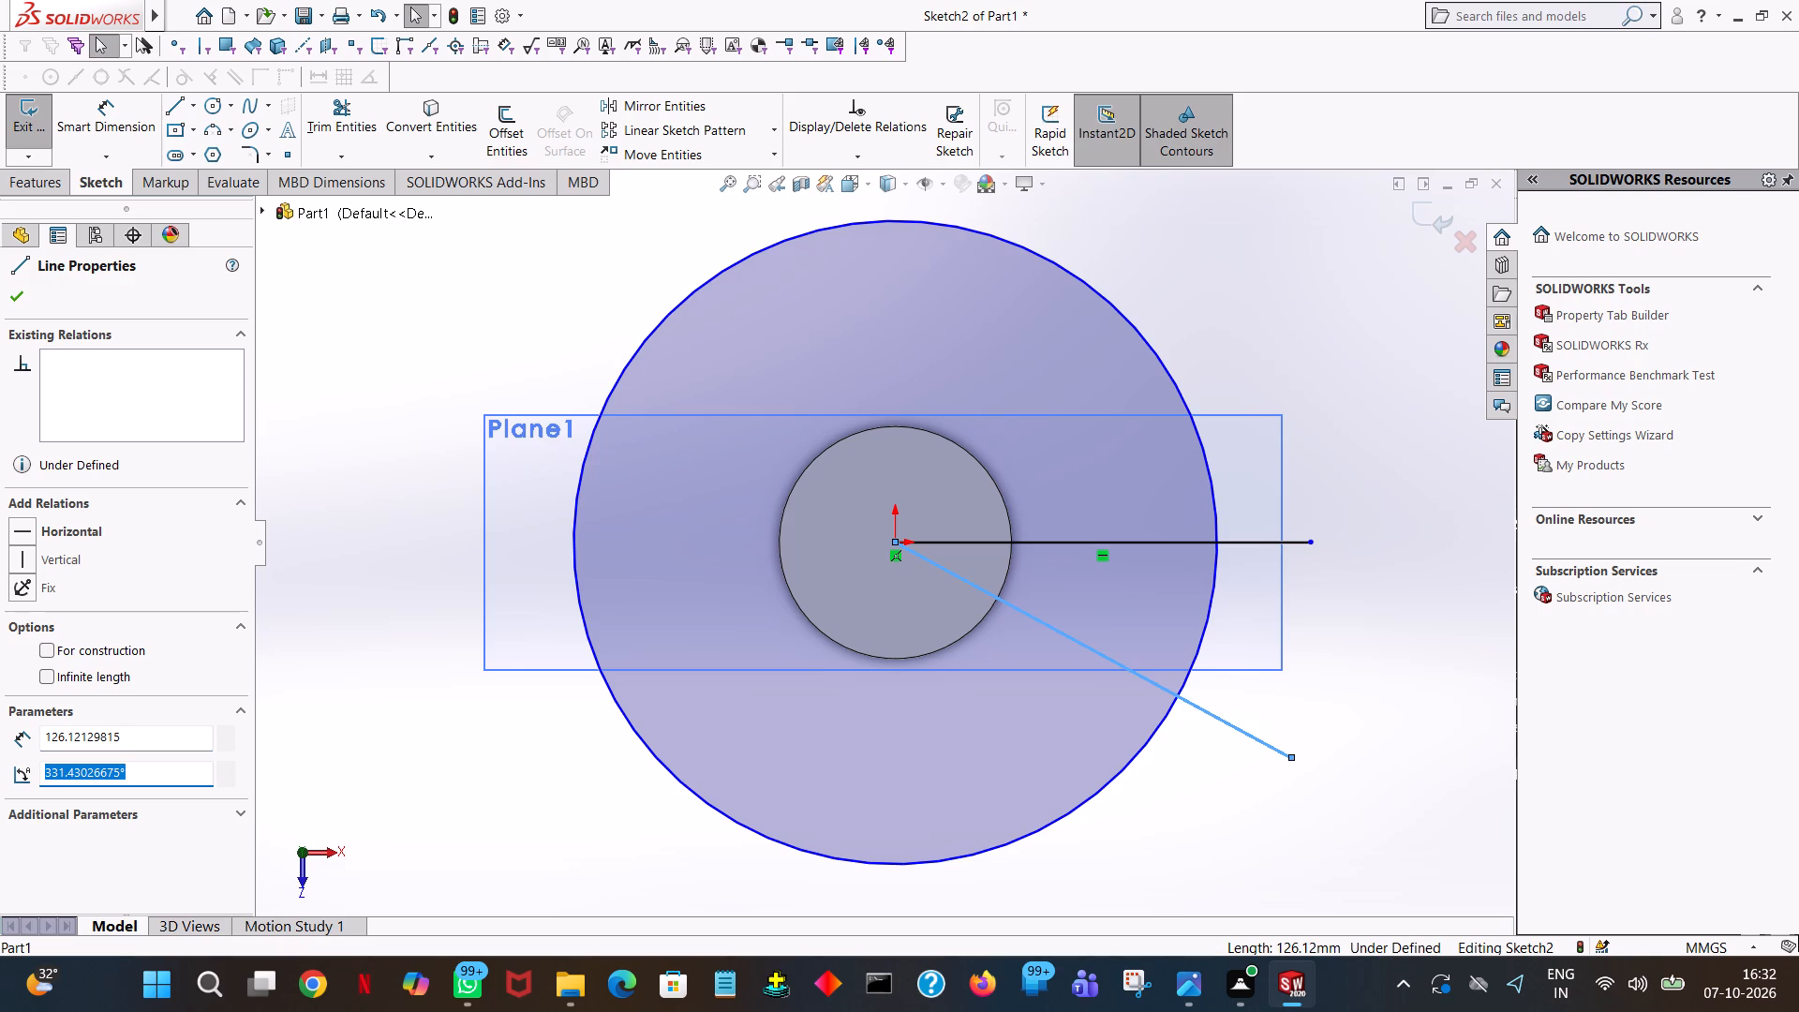
type("330")
key("Return")
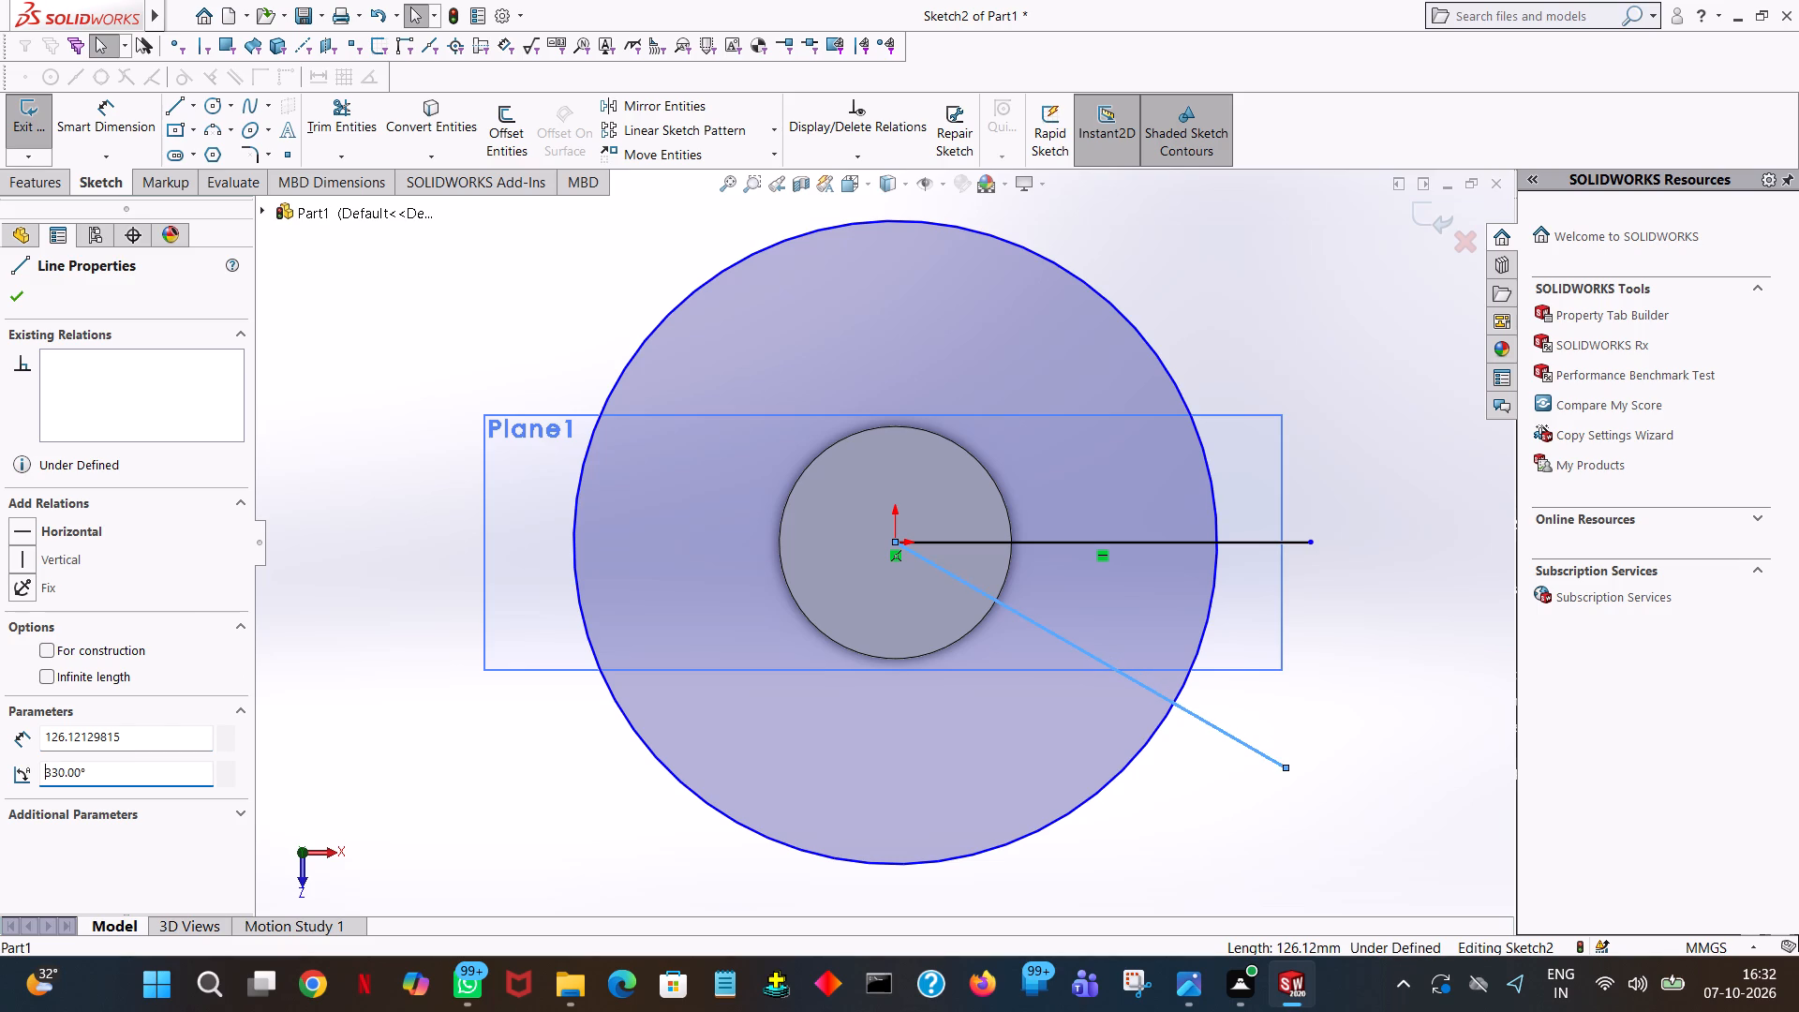
right_click(124, 765)
left_click(348, 380)
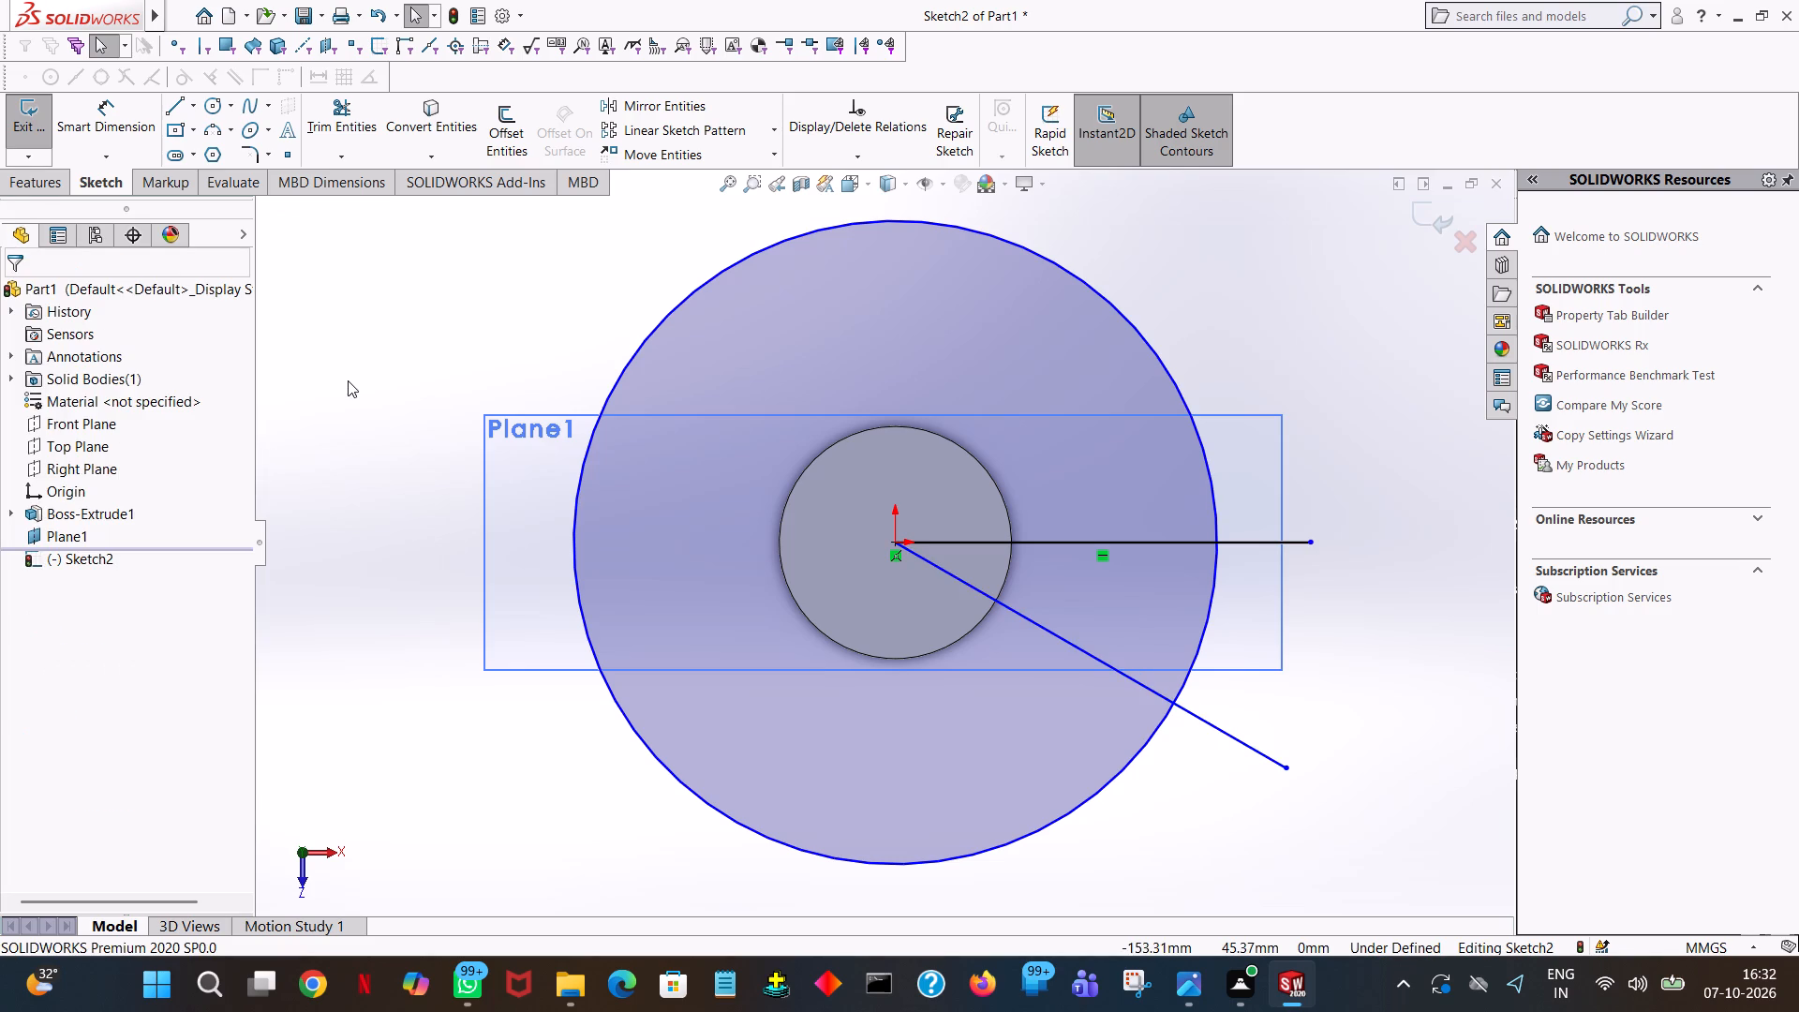
left_click(1042, 624)
left_click(461, 328)
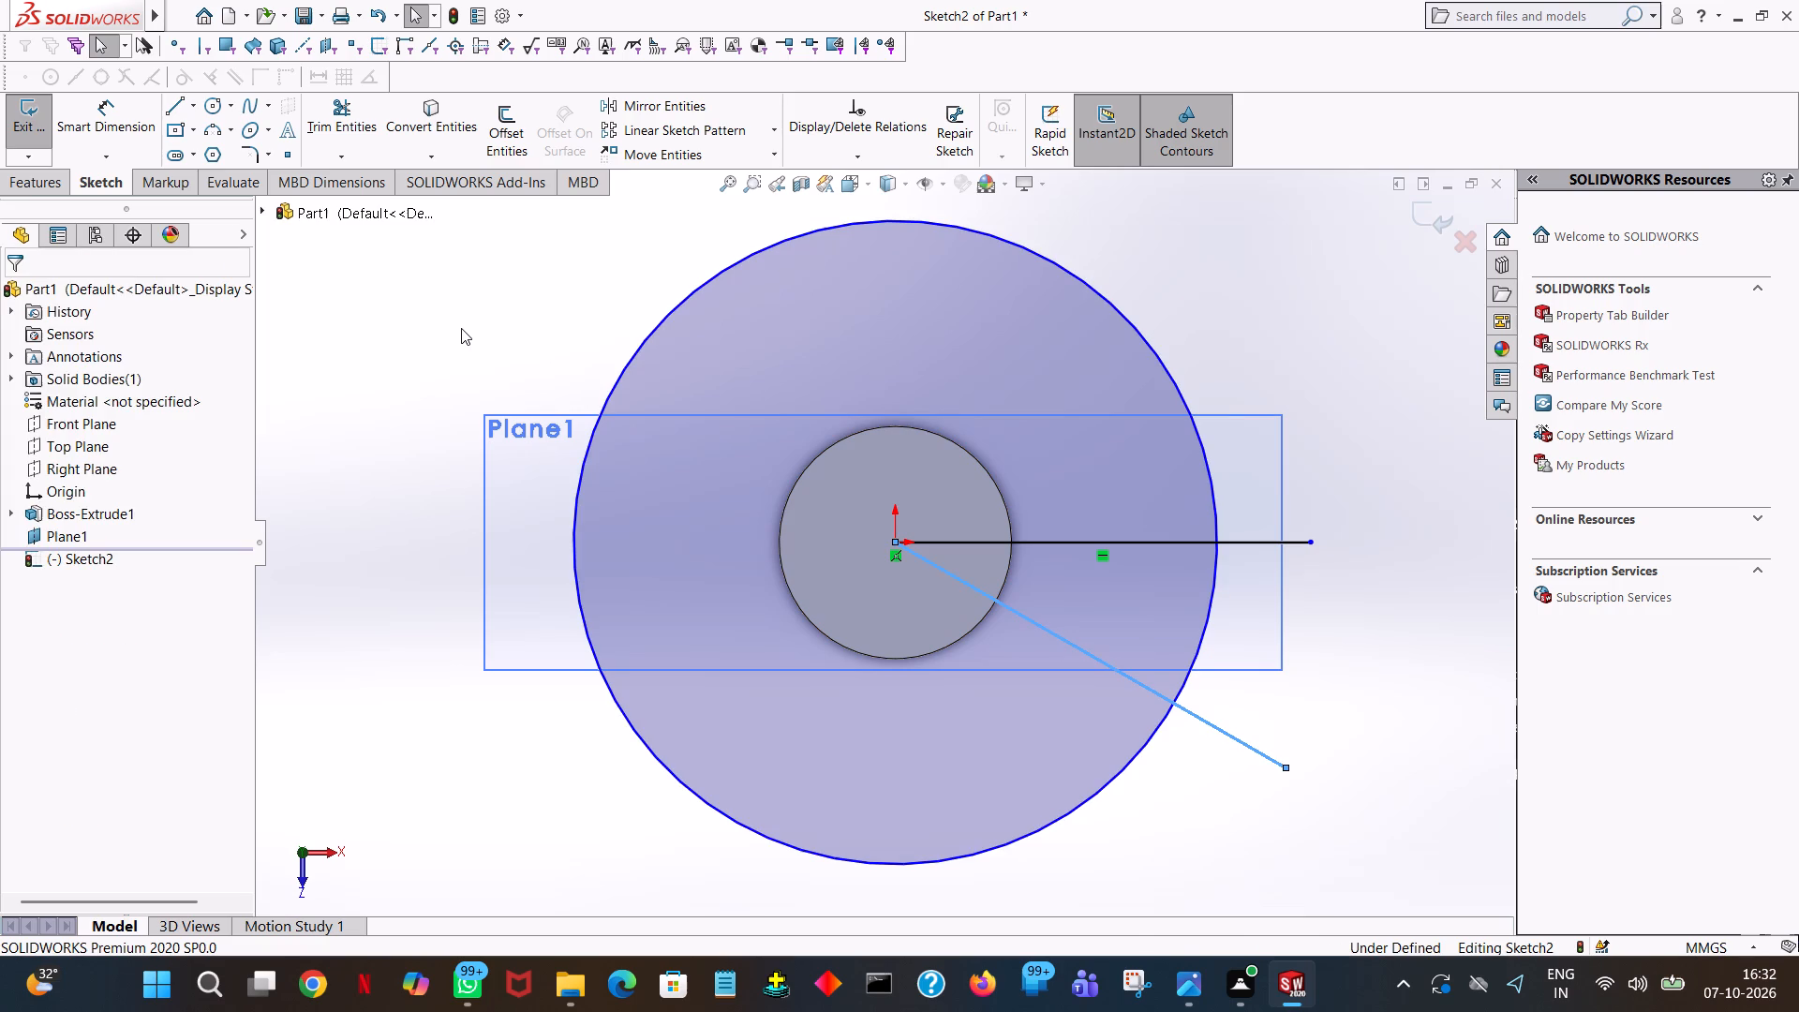
Sketch a line about 136 mm long from the origin, sloping above the horizontal line, and set its angle to 30°.
left_click(166, 107)
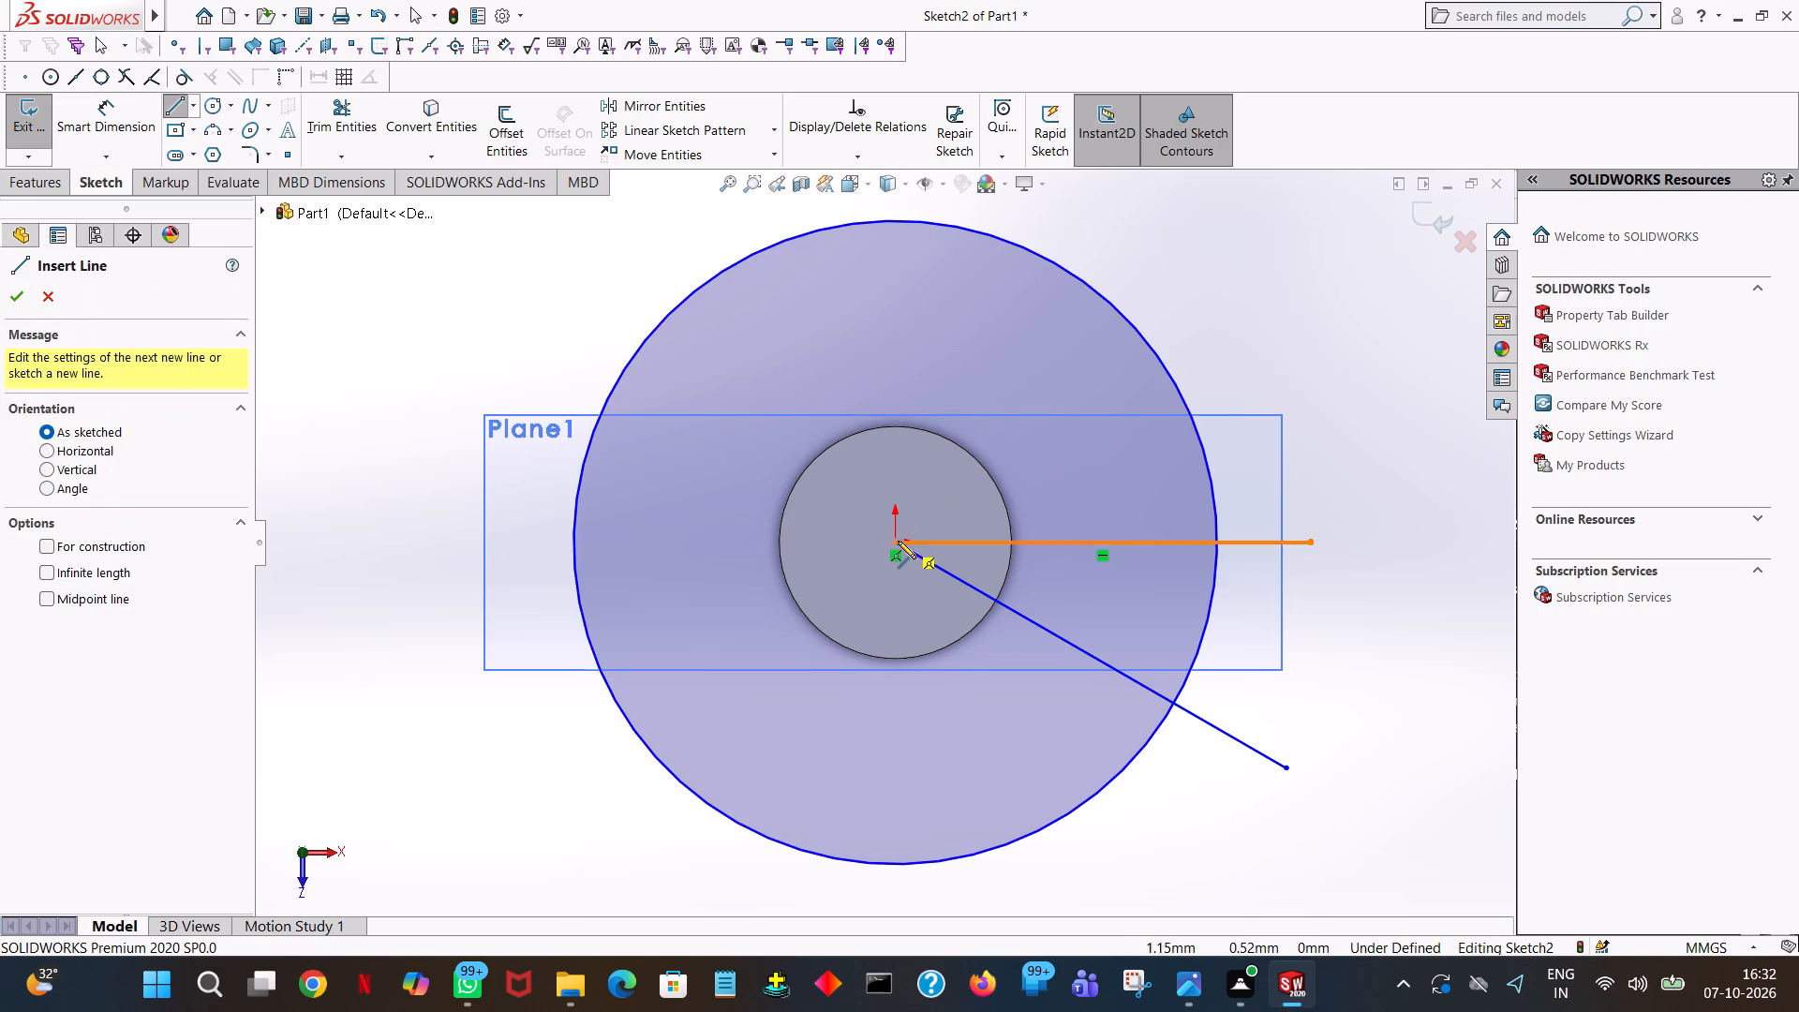
left_click(898, 541)
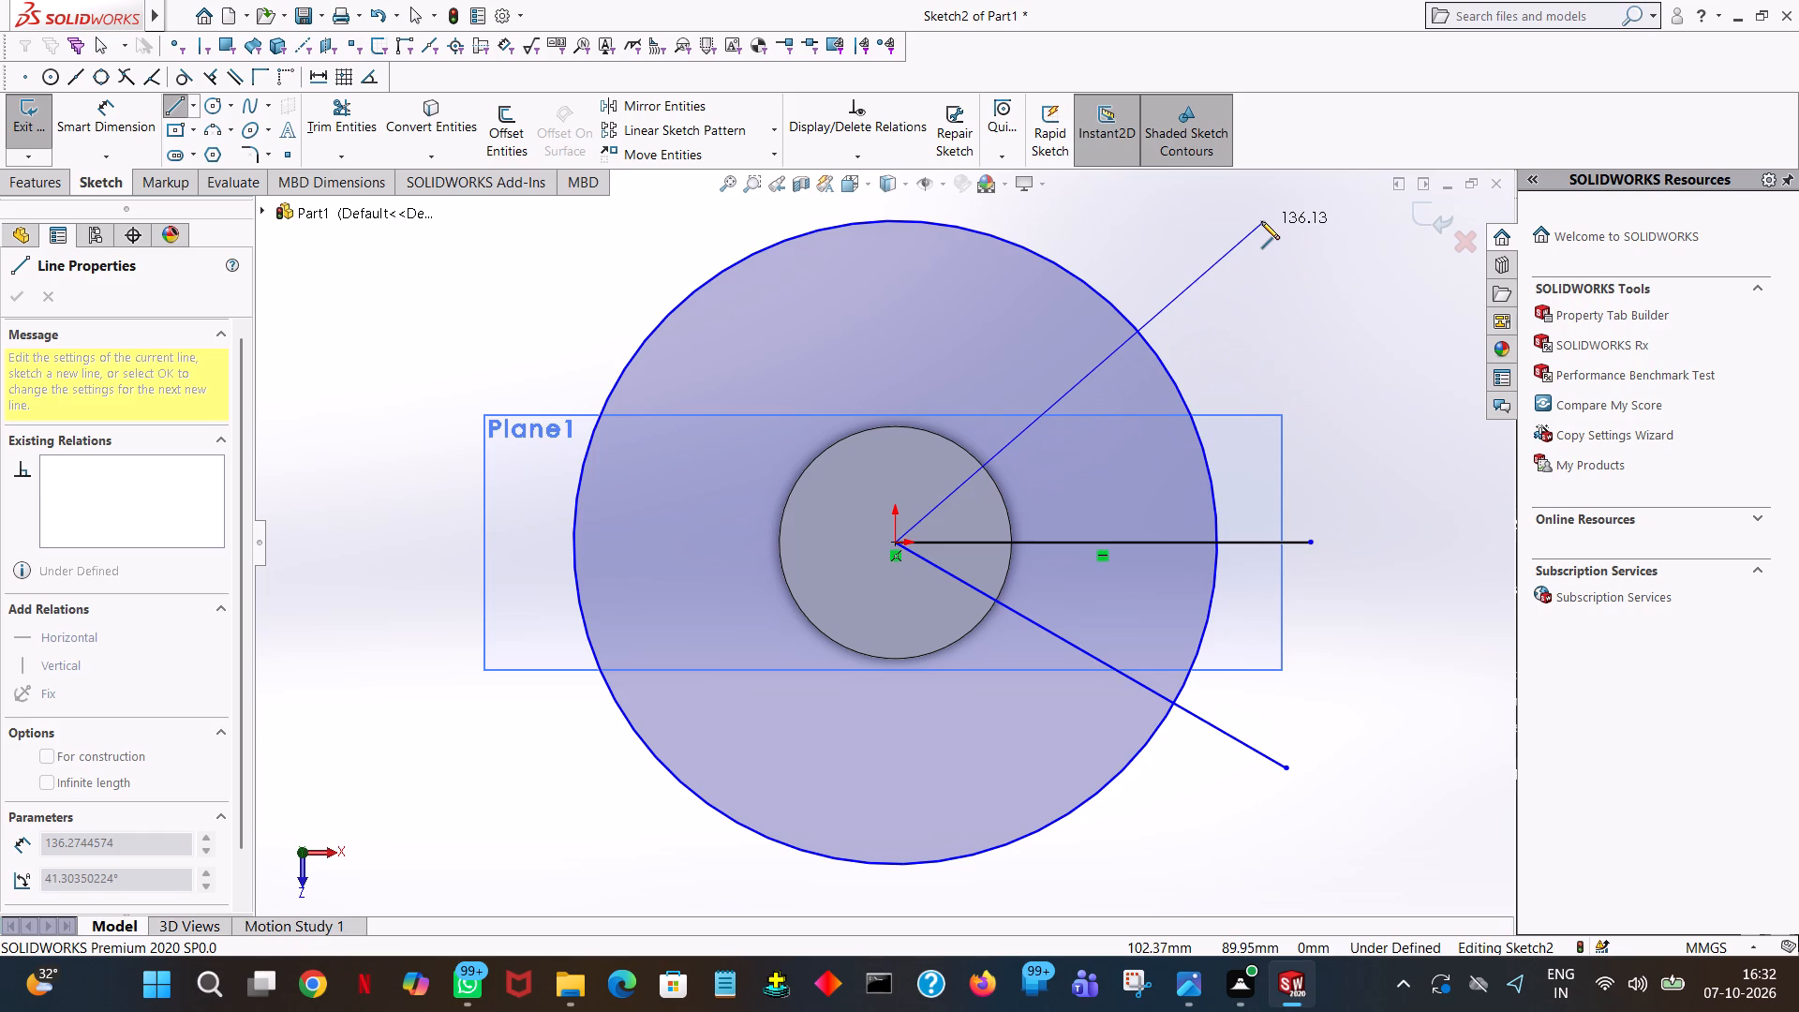
left_click(1261, 221)
right_click(1261, 221)
left_click(1279, 238)
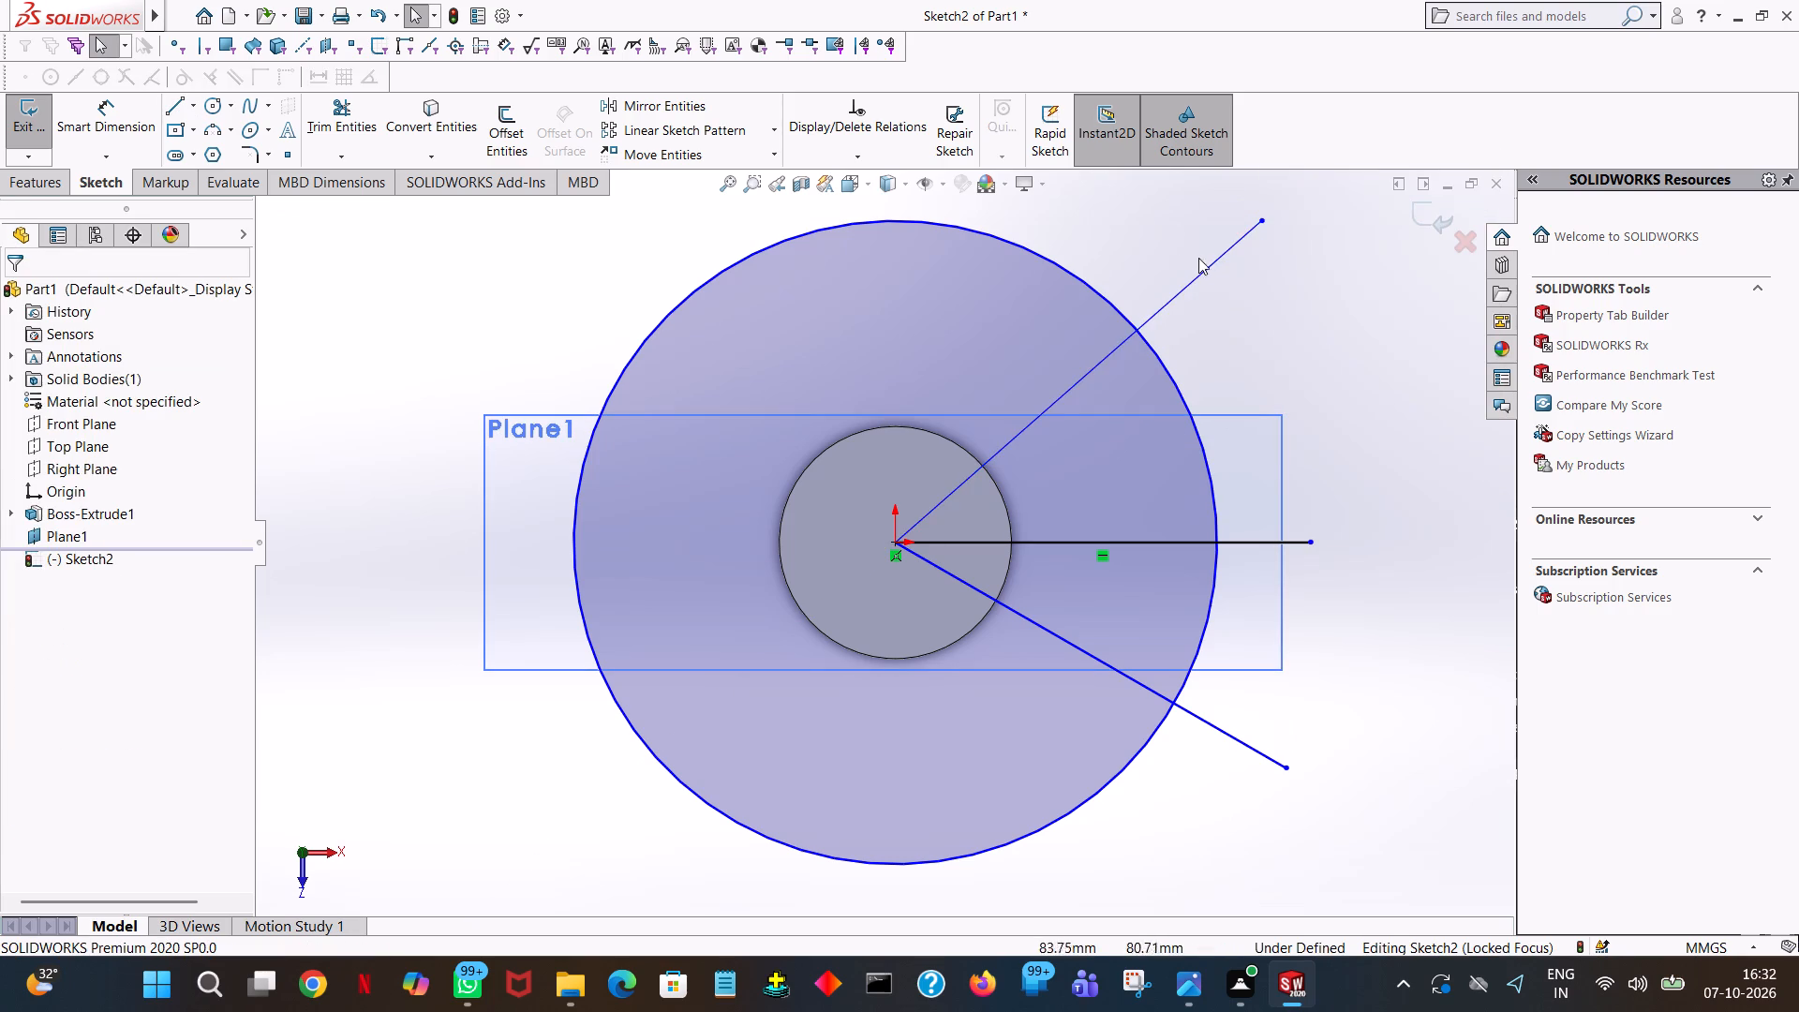
left_click(1209, 271)
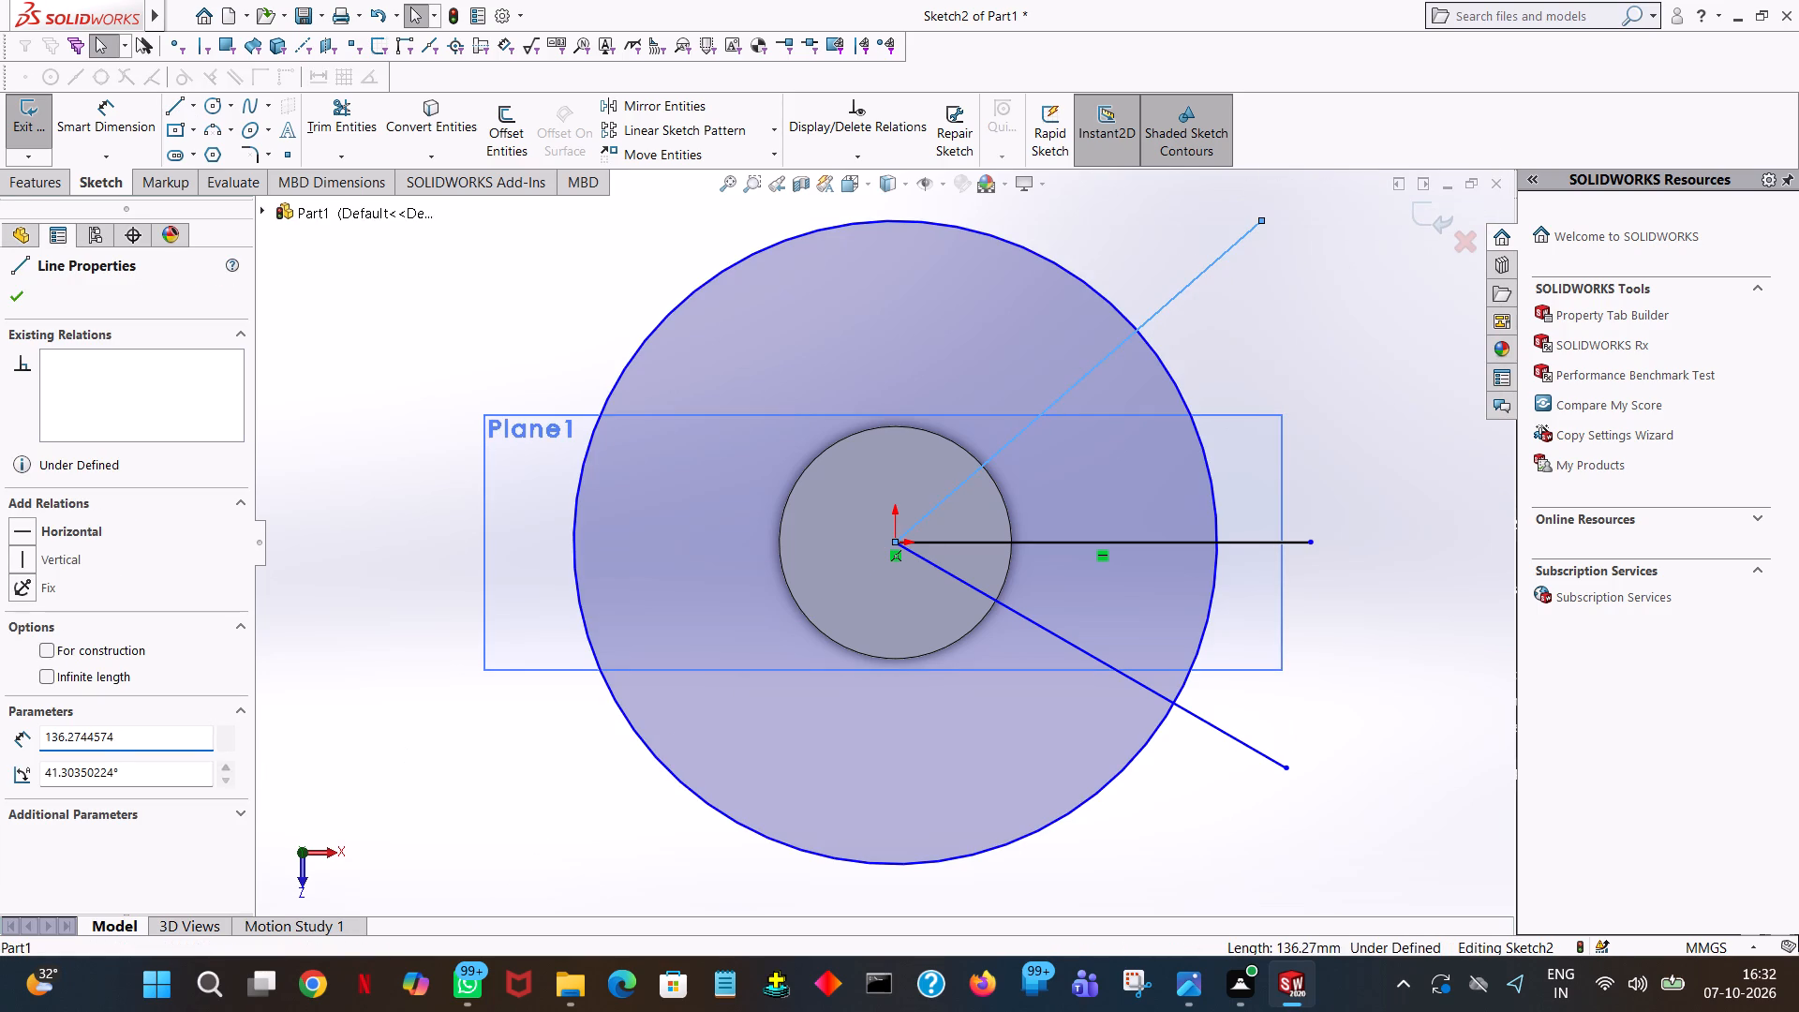
left_click(153, 777)
left_click(153, 777)
type("30")
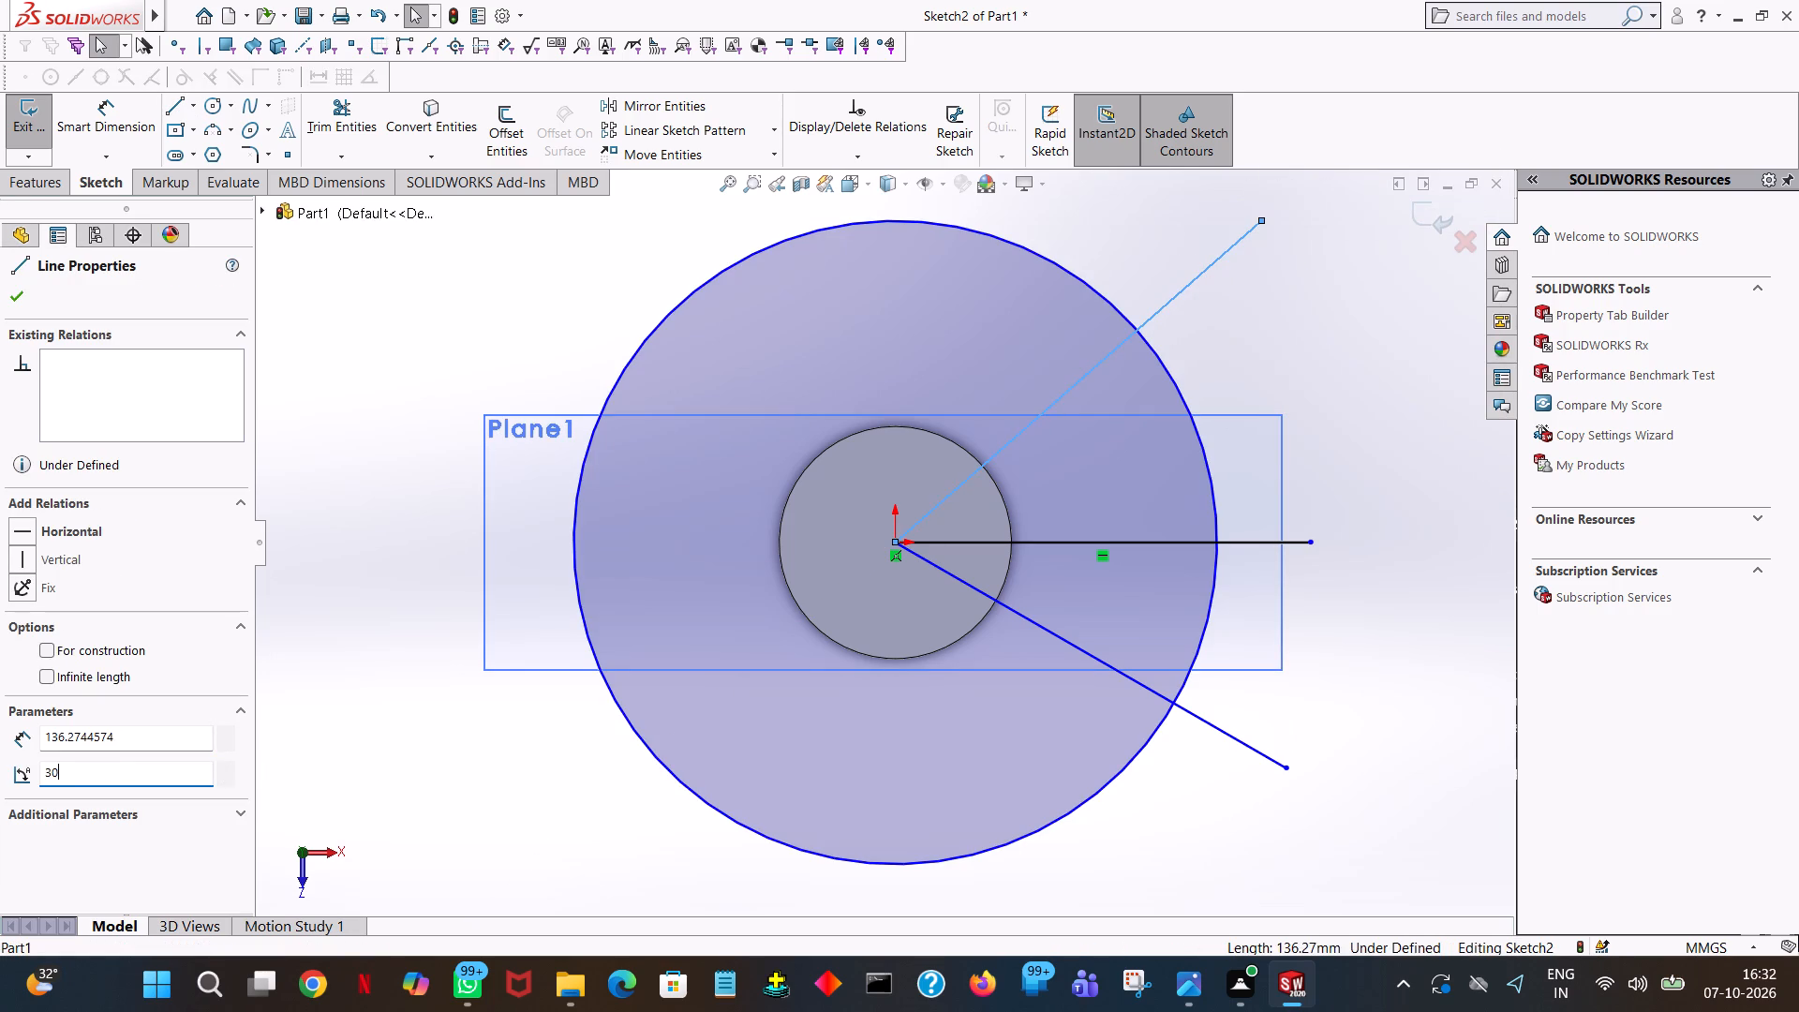
key("Return")
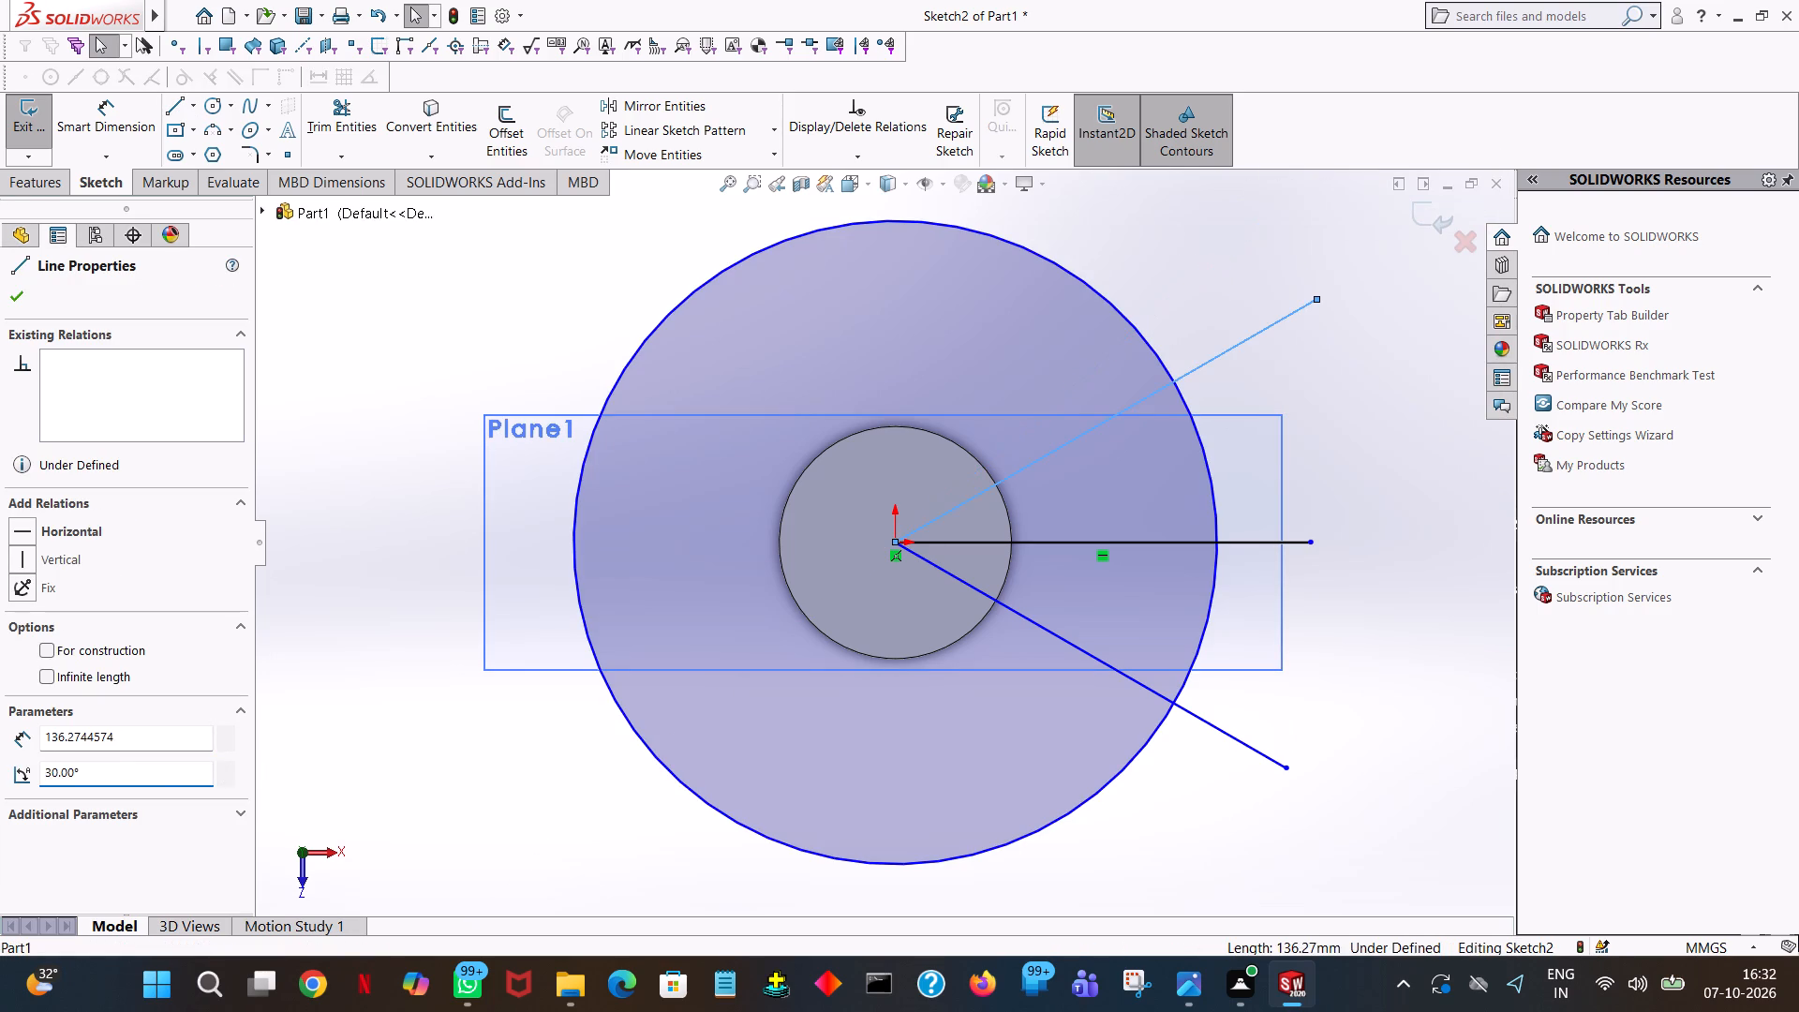
right_click(153, 777)
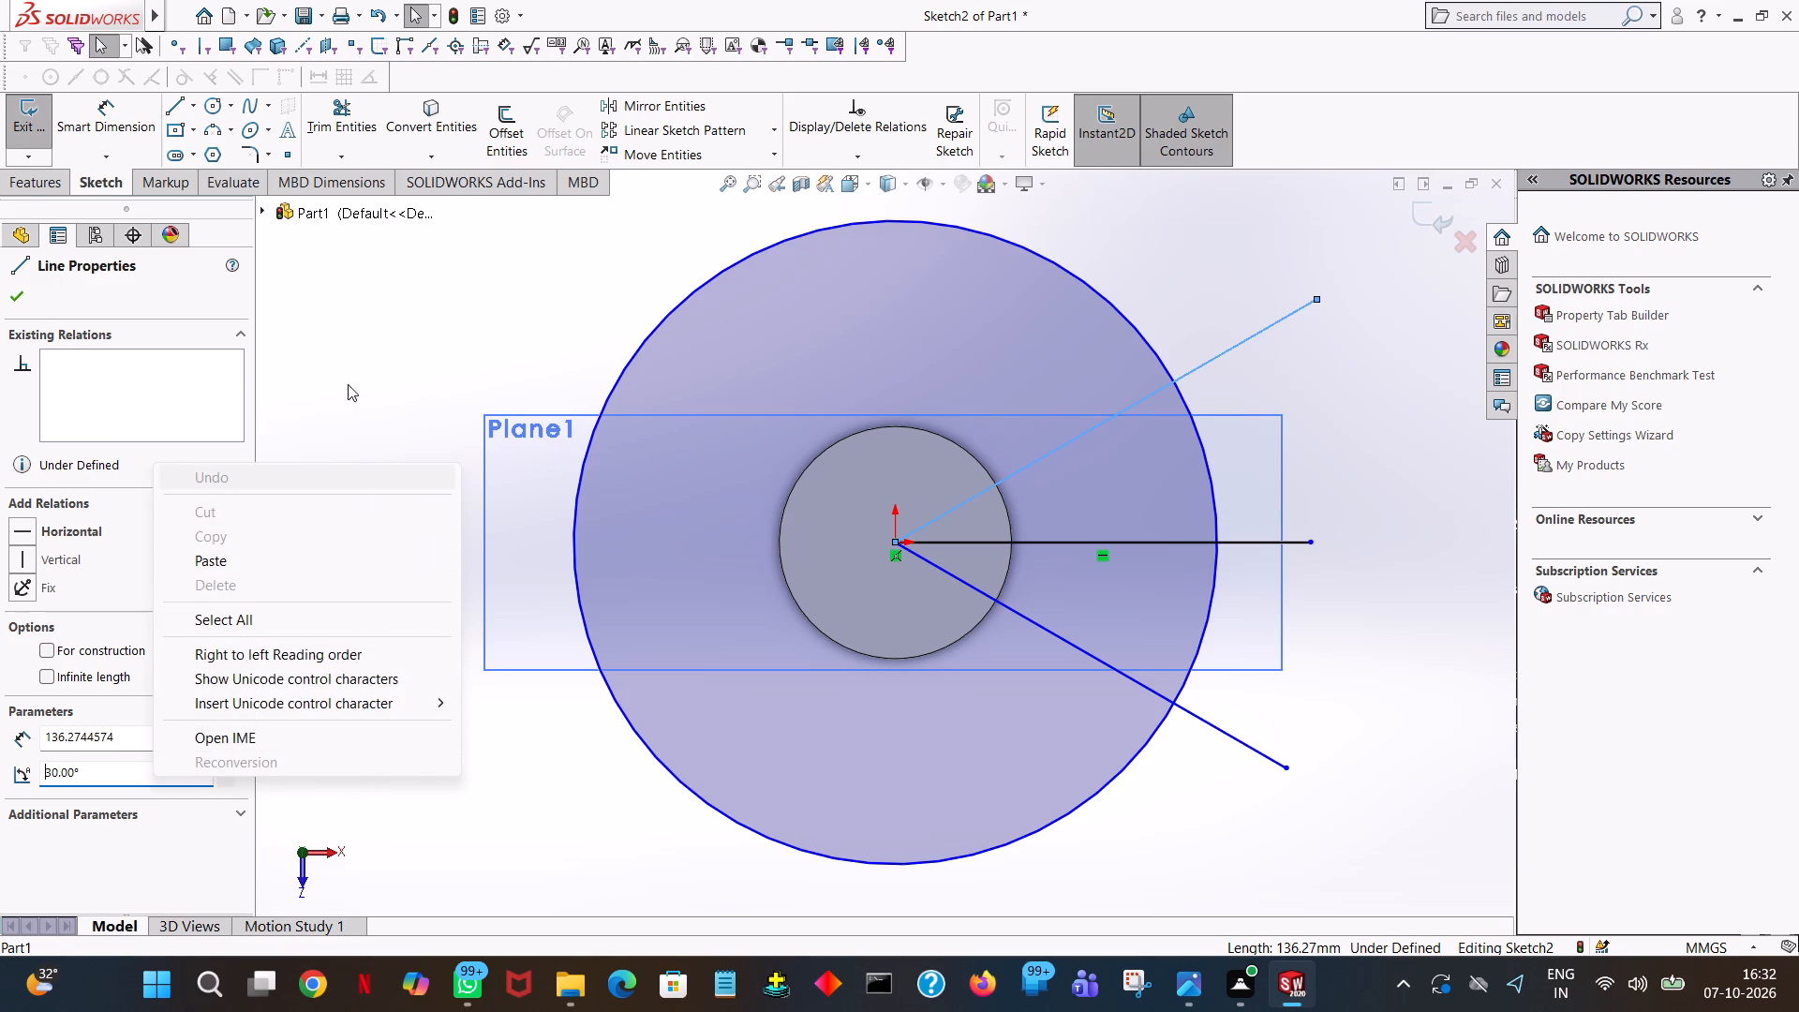
left_click(384, 365)
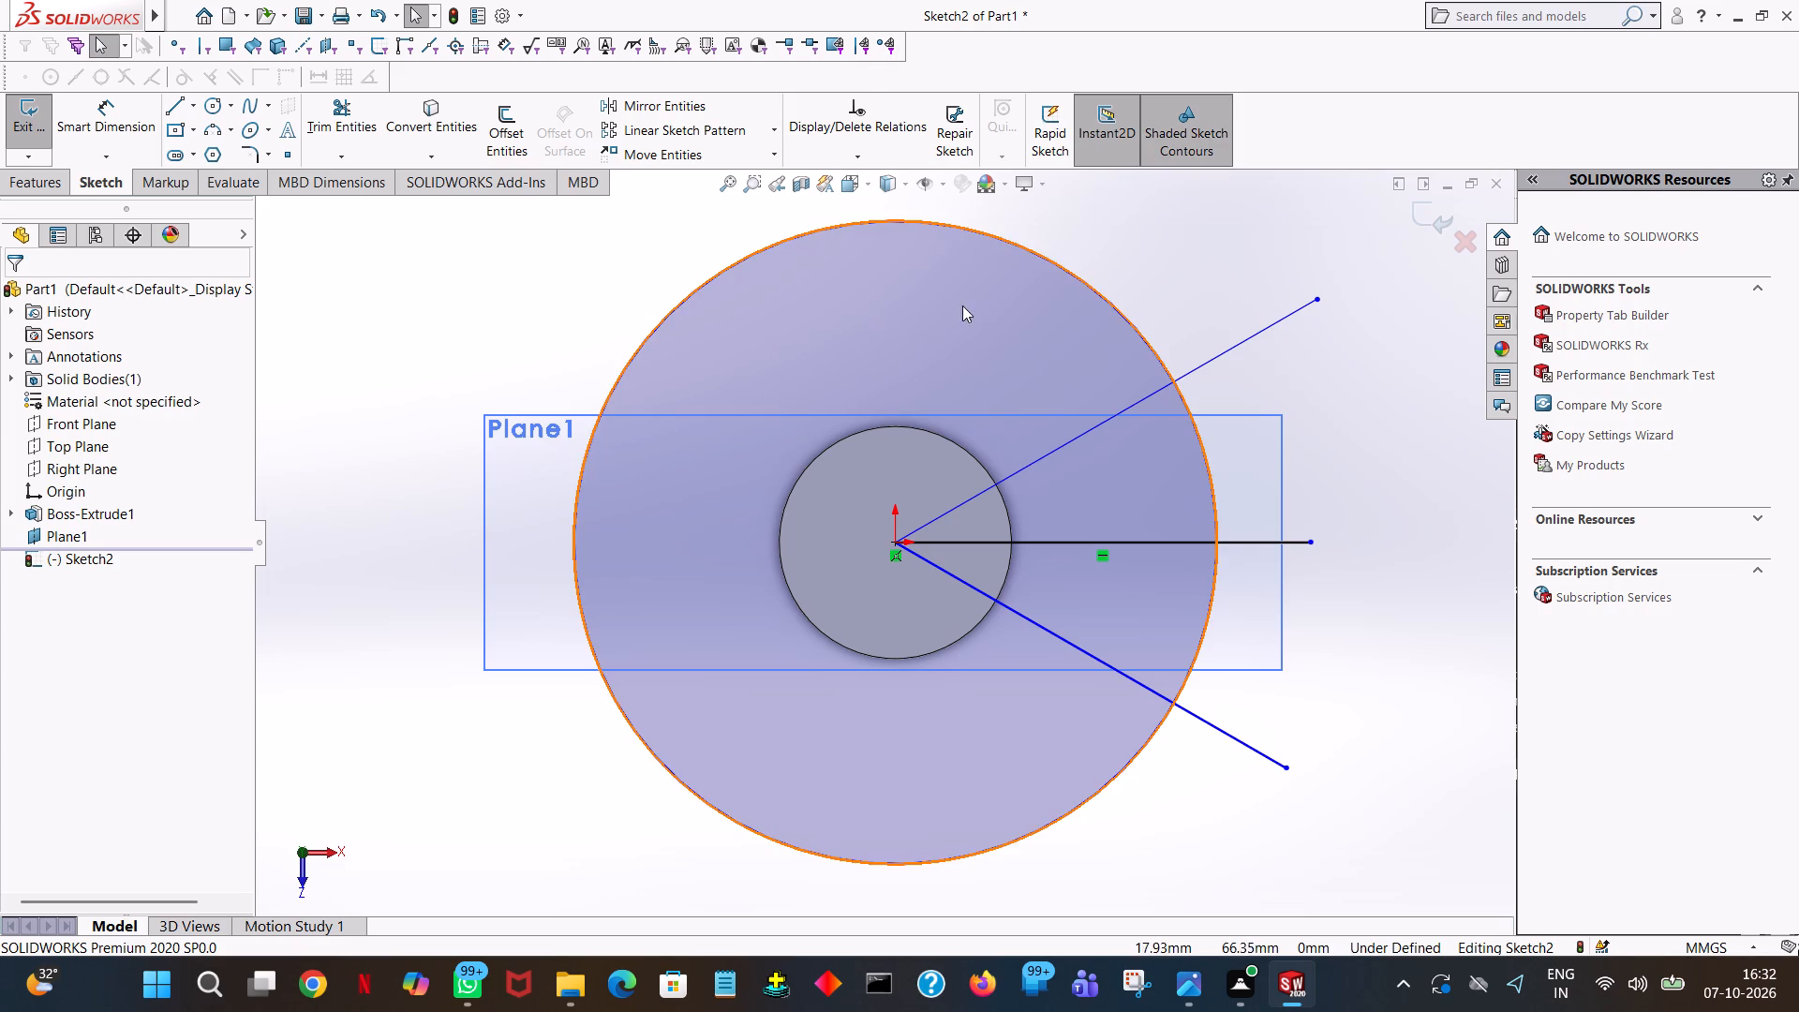
Start the Circle command for another circle in the sketch.
left_click(214, 110)
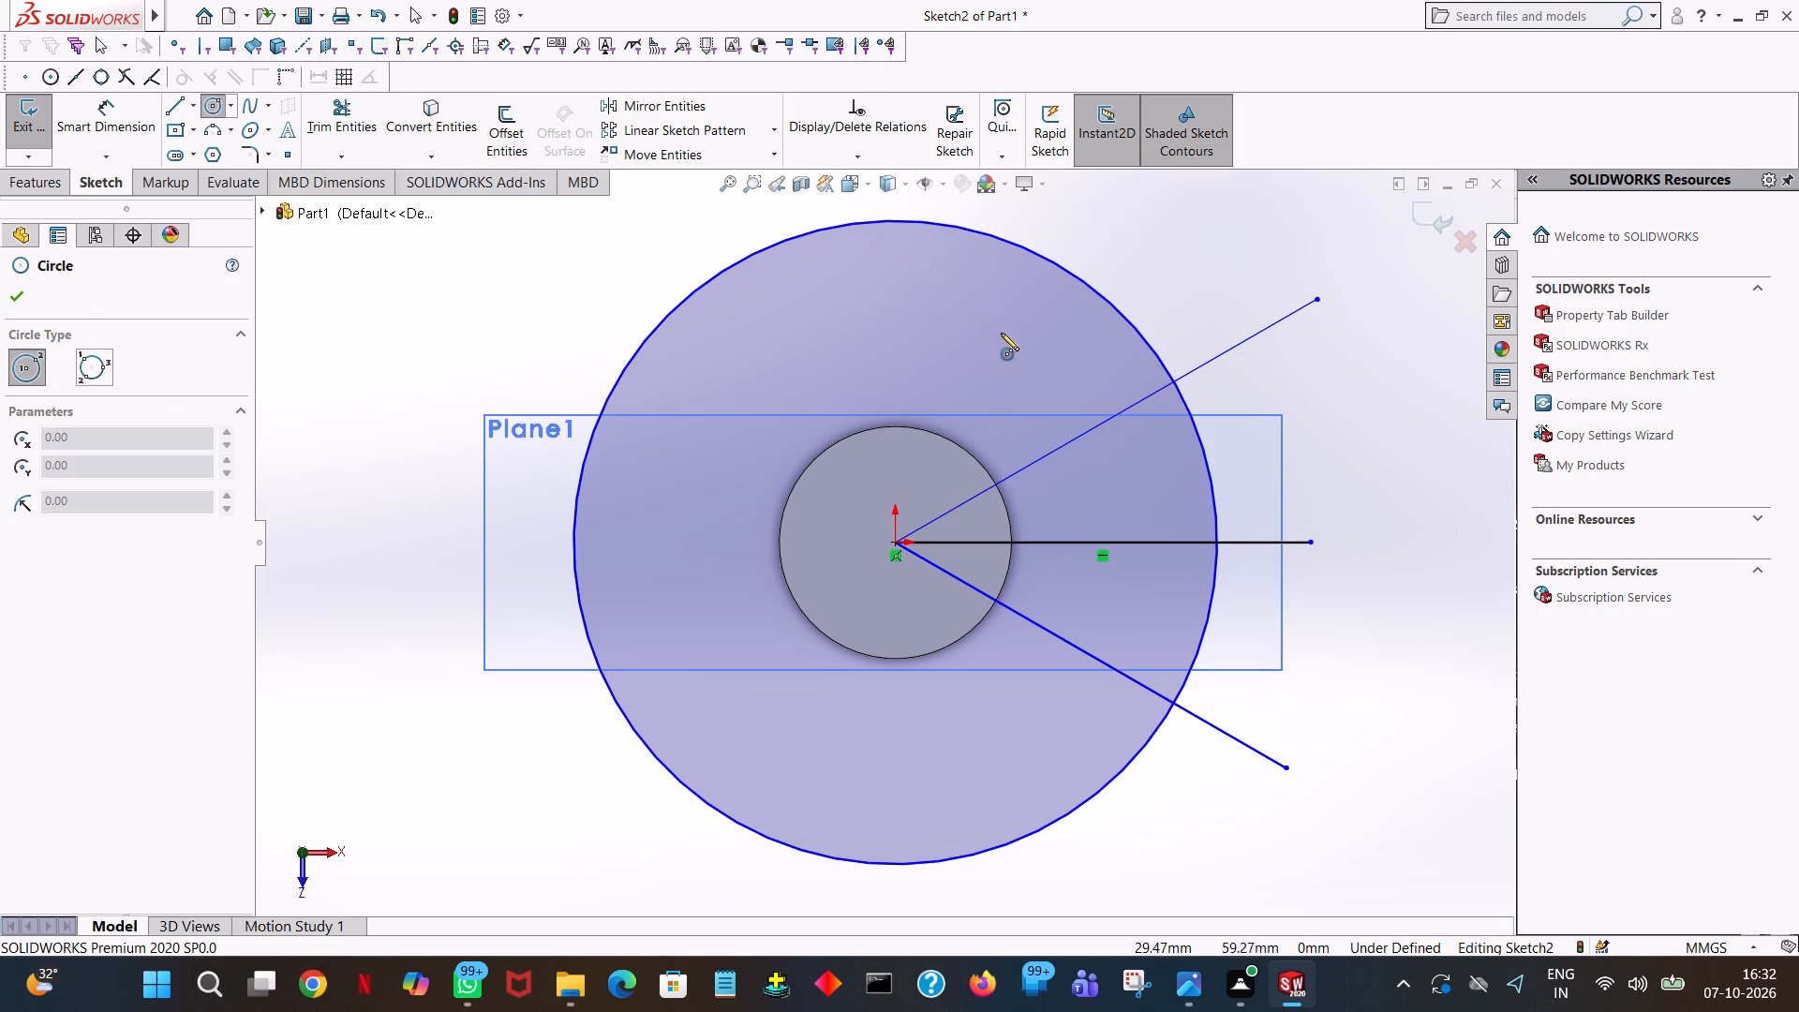
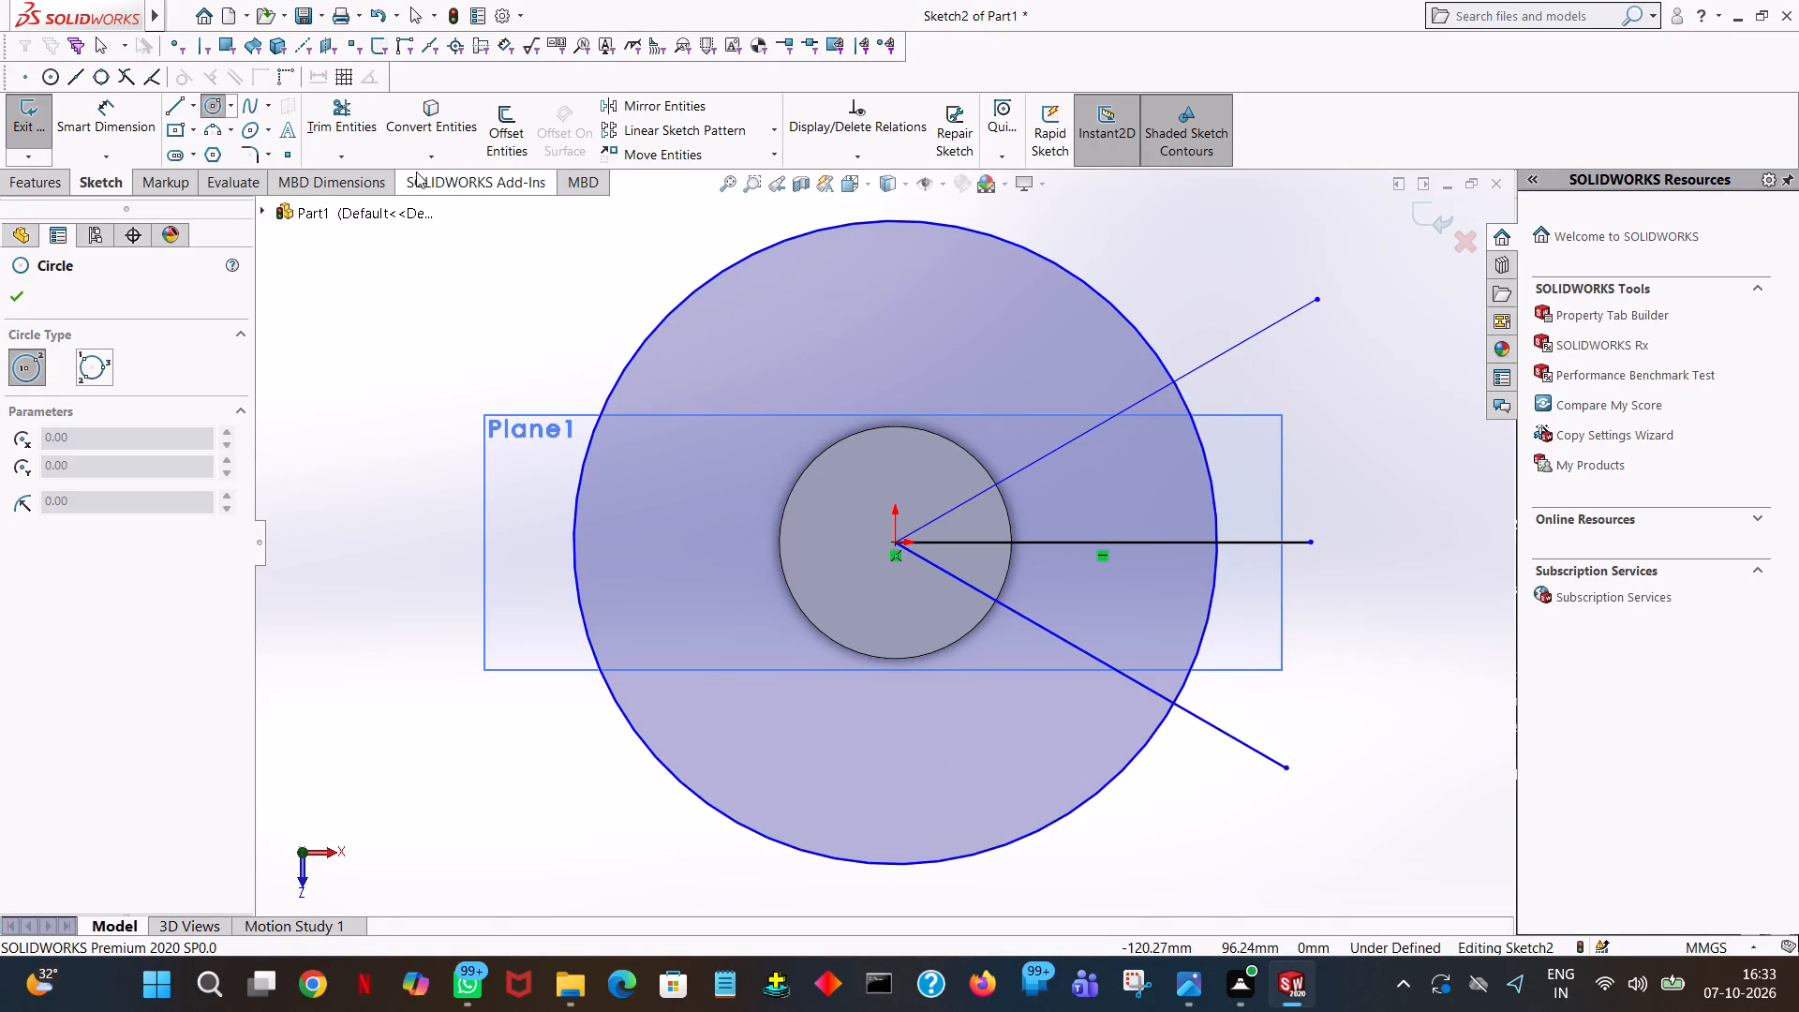
Sketch a circle of radius 15 mm centred where the upper angled line crosses the 90 mm radius circle.
left_click(1175, 382)
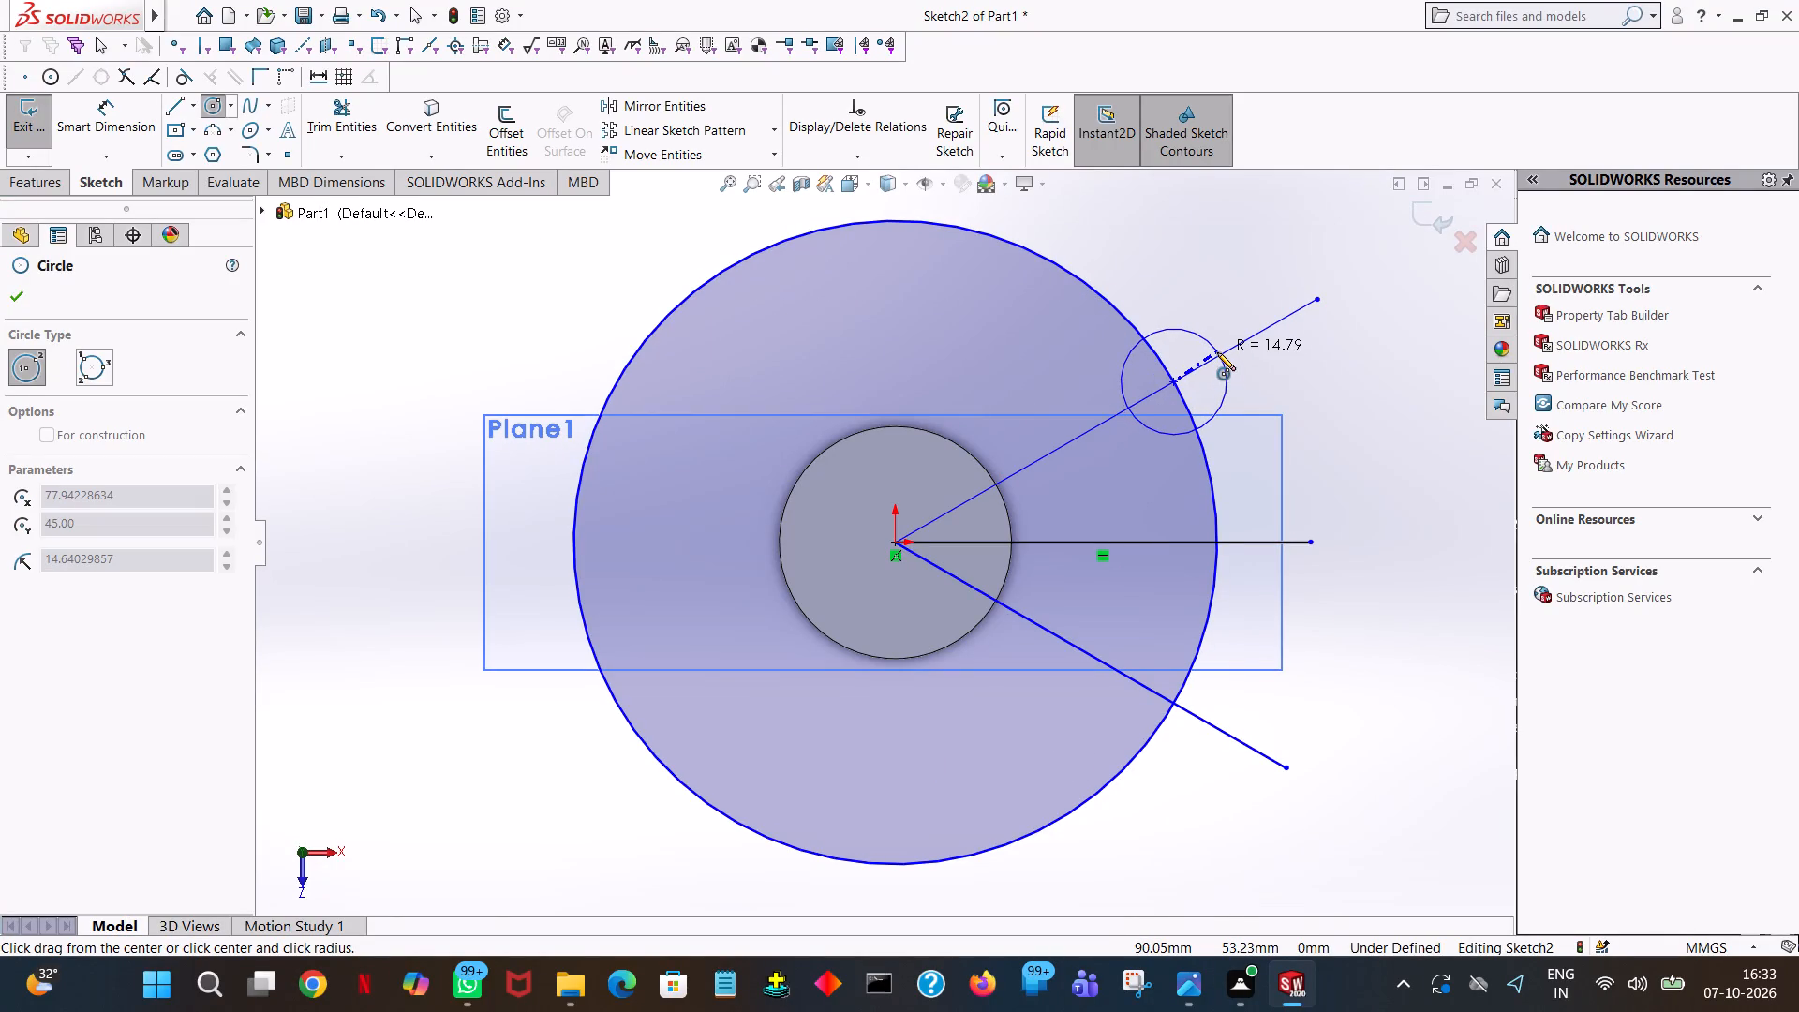
left_click(1217, 352)
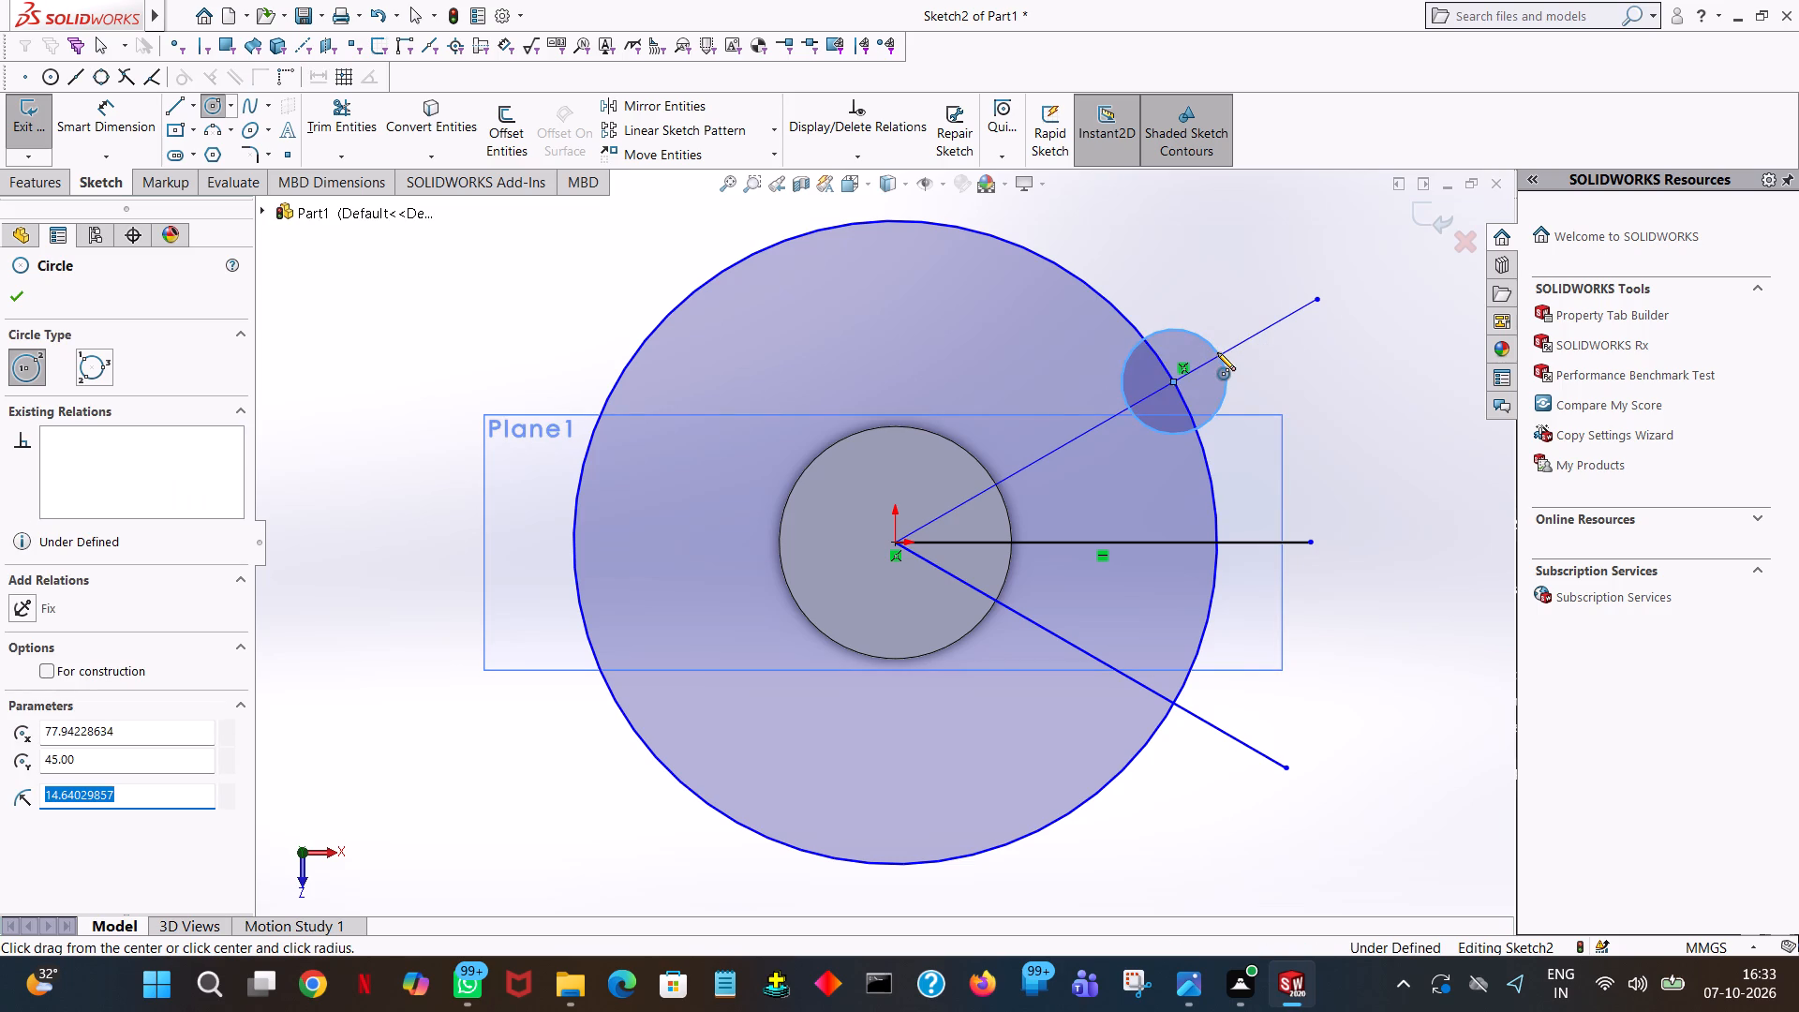
type("15")
key("Return")
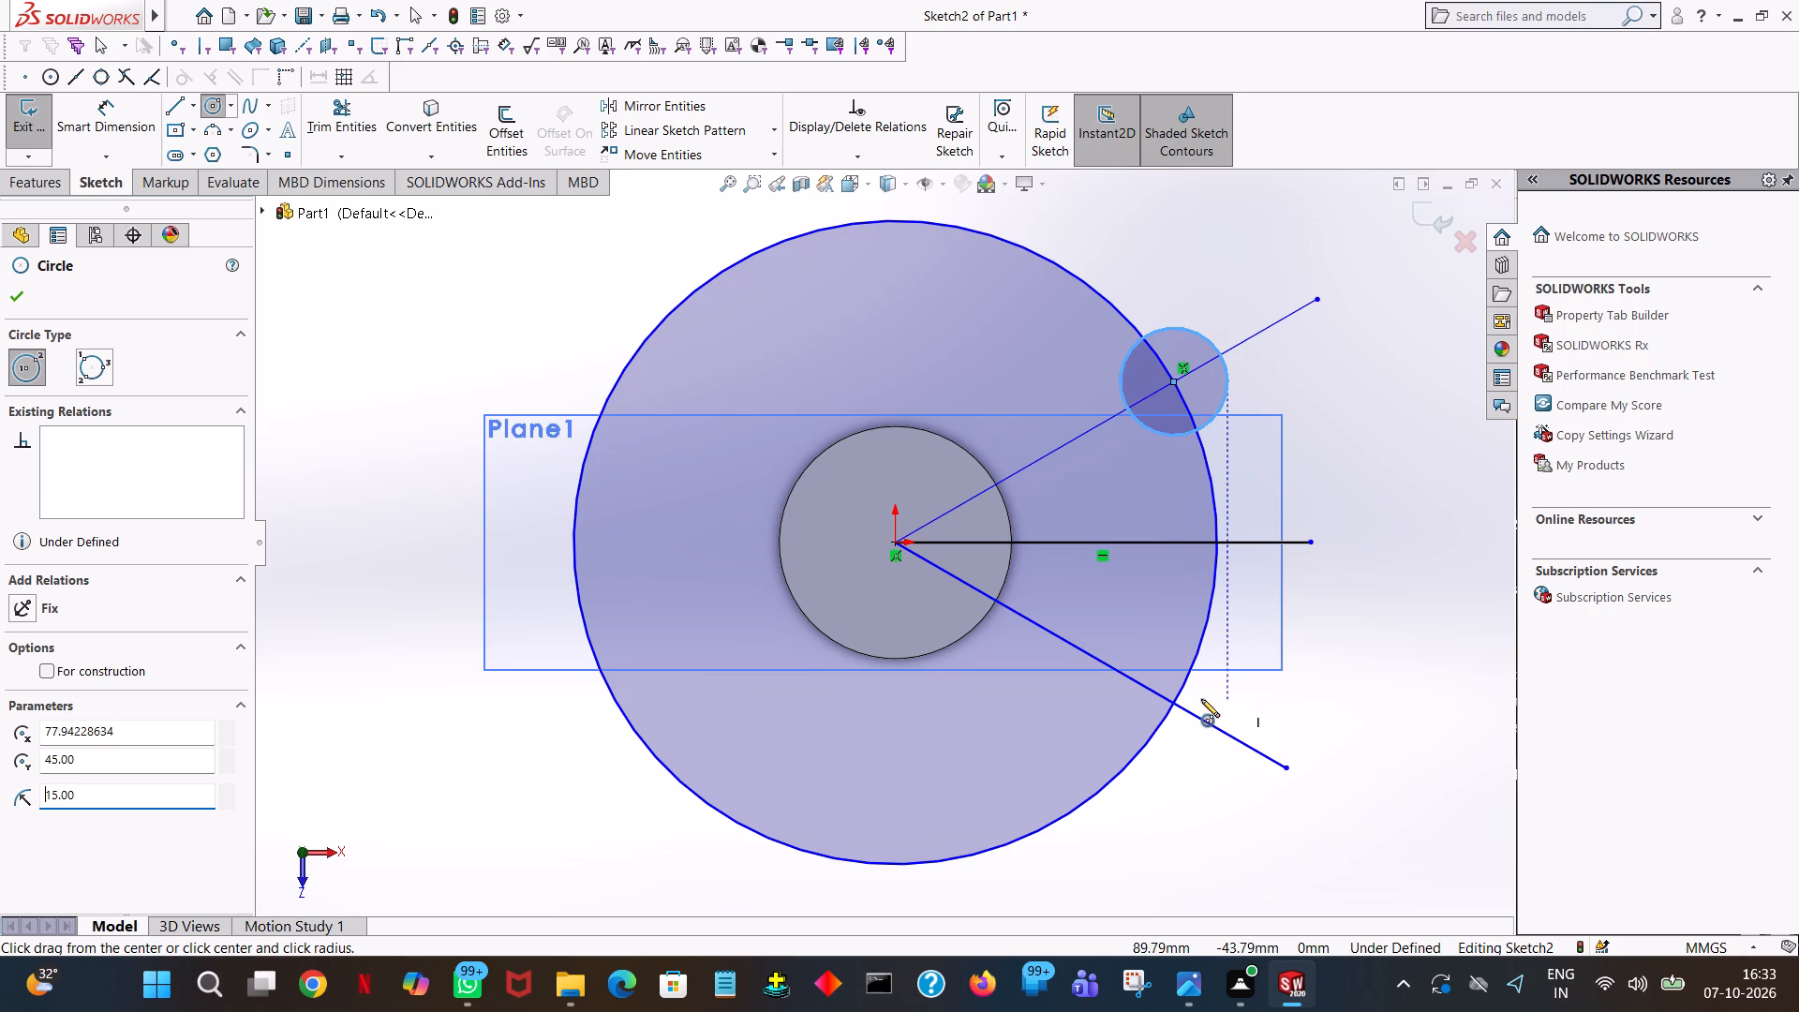
Sketch a circle of radius 15 mm centred where the lower angled line crosses the 90 mm radius circle.
left_click(1172, 706)
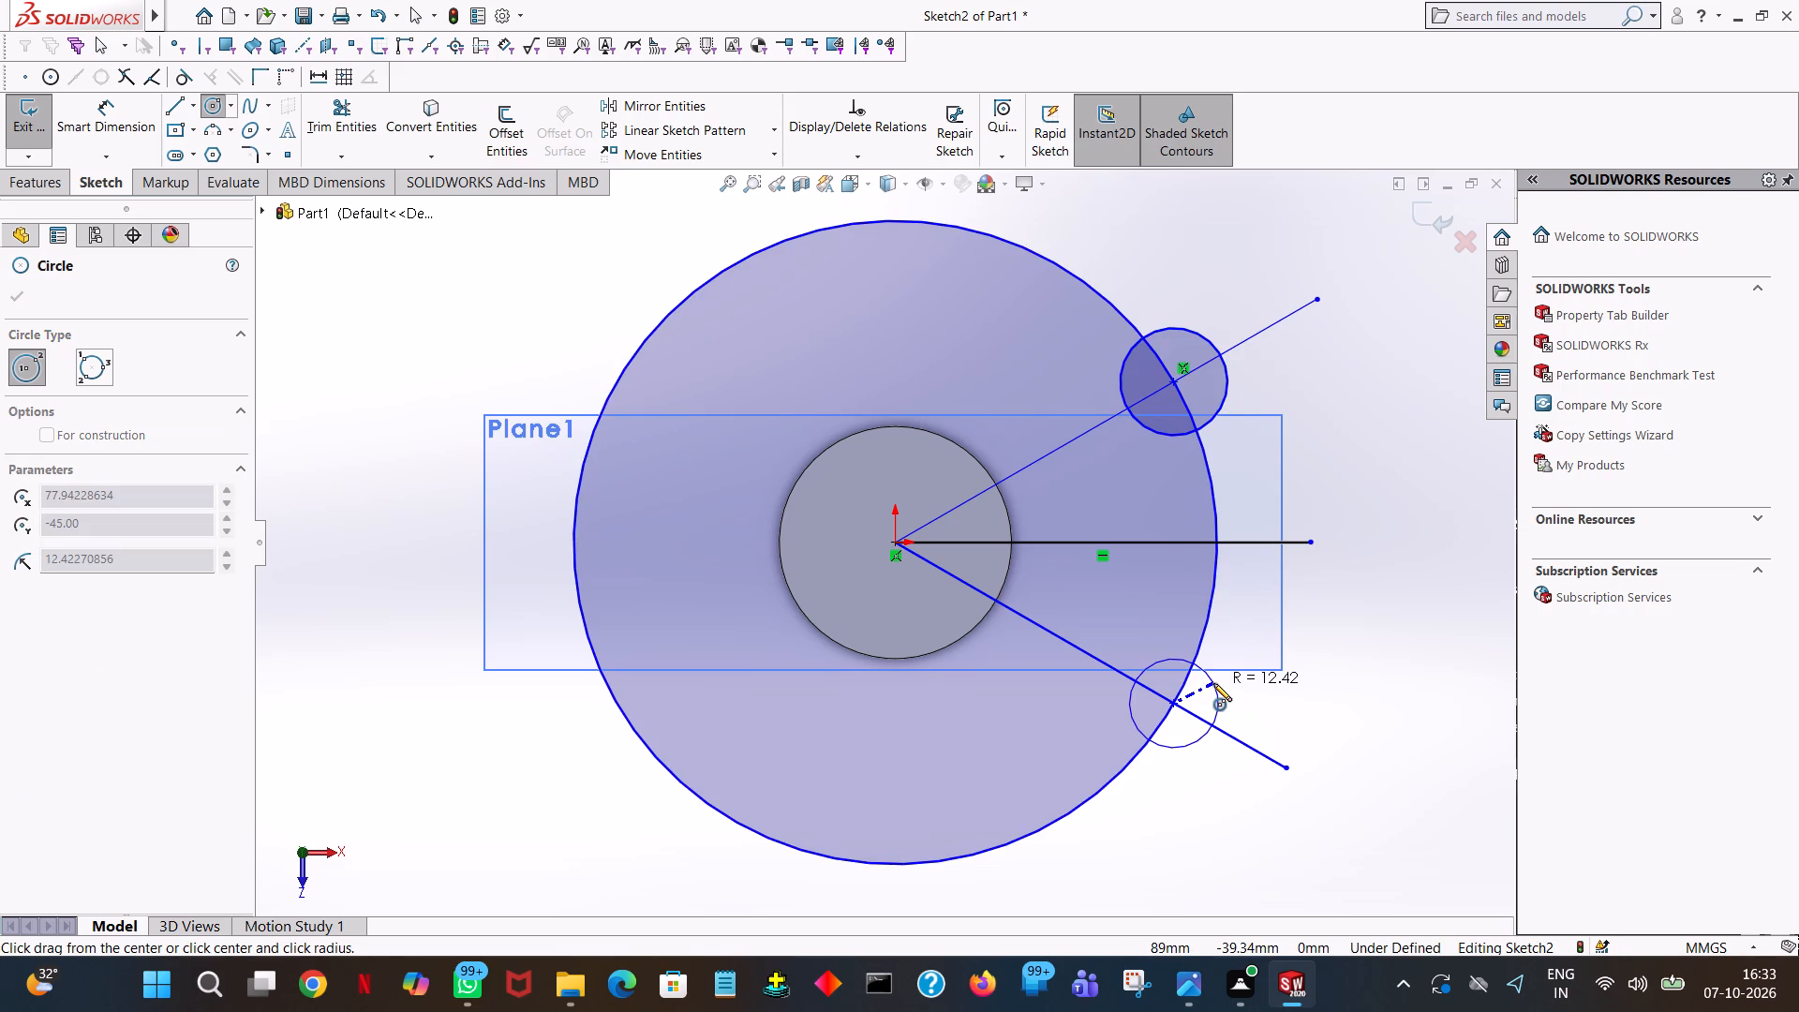
left_click(1213, 683)
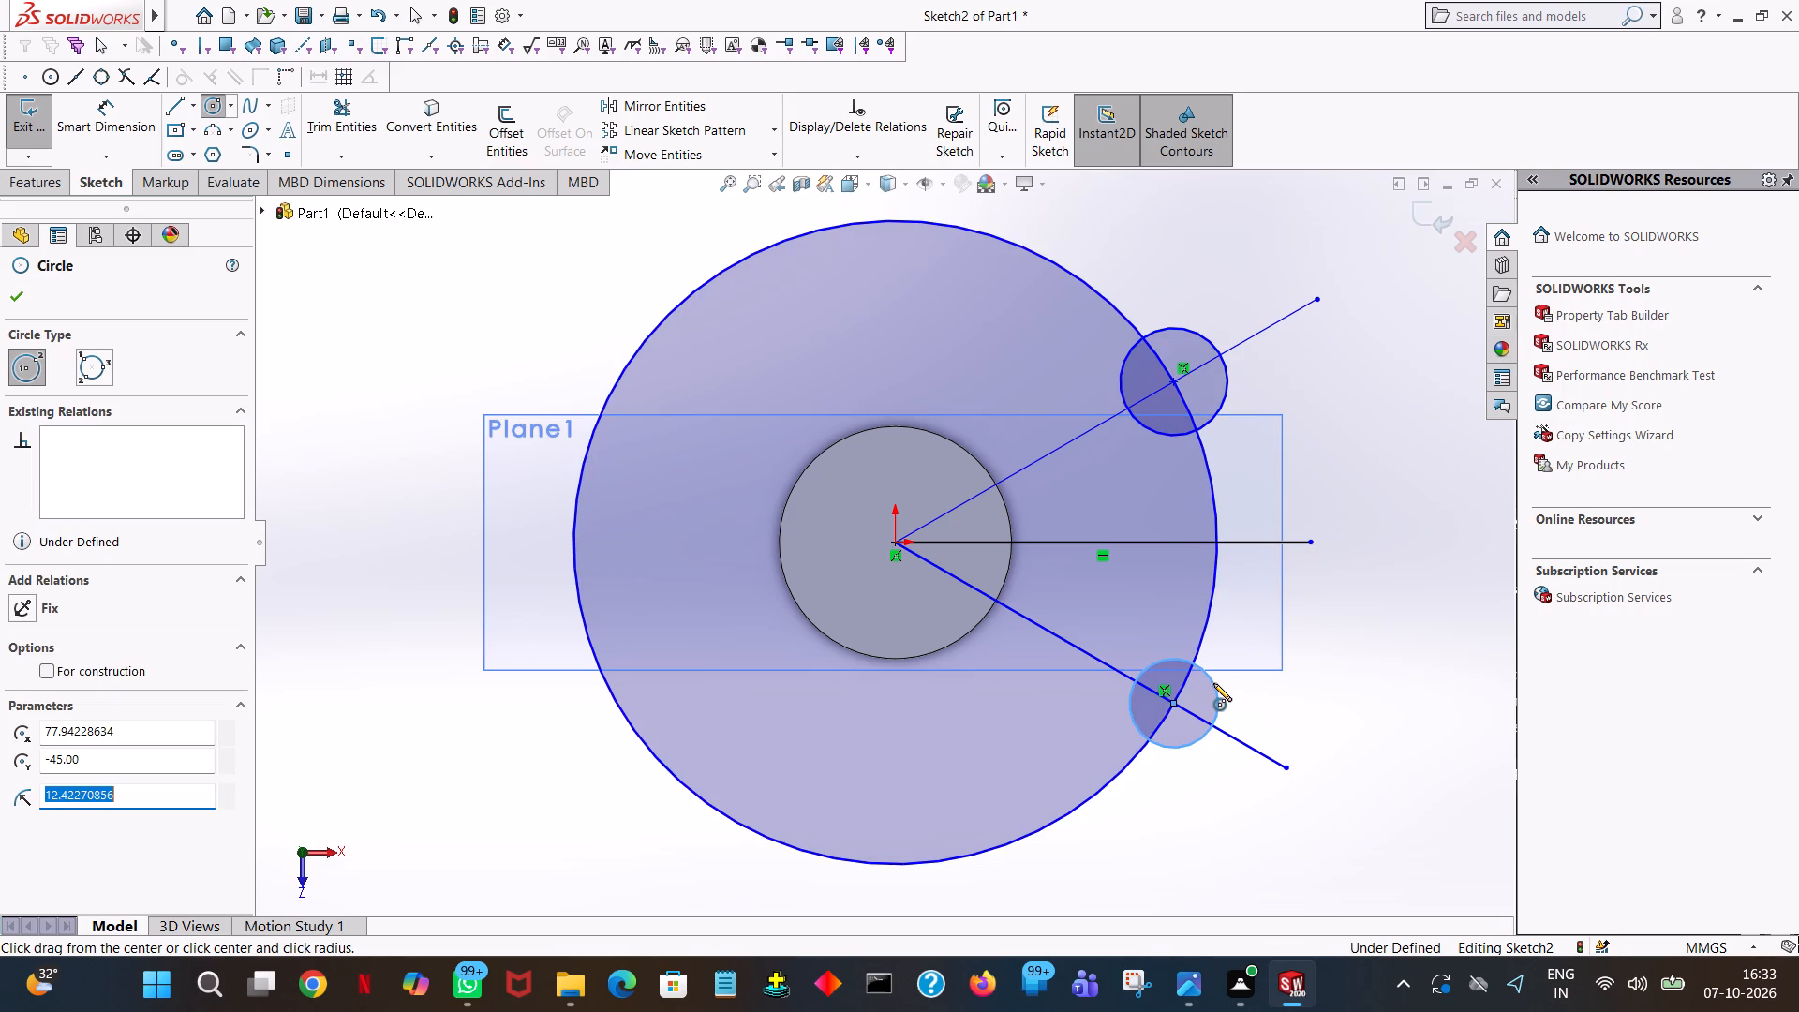
type("15")
key("Return")
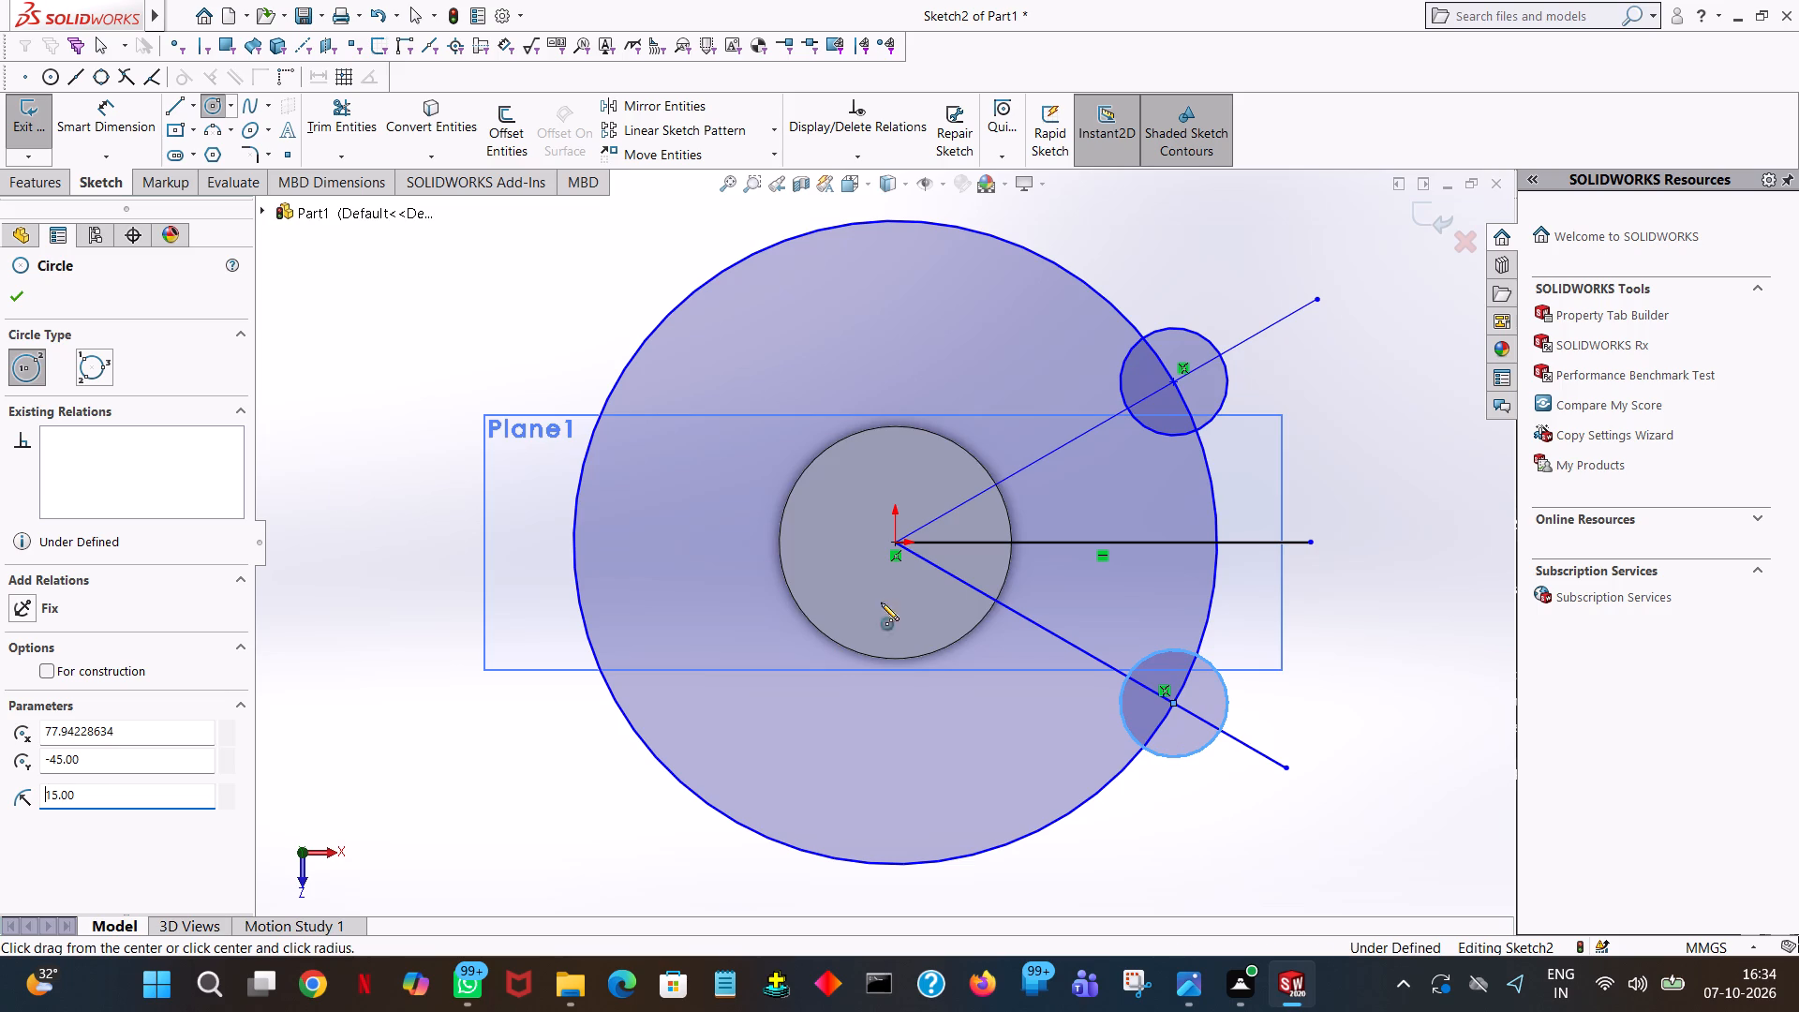
left_click(21, 295)
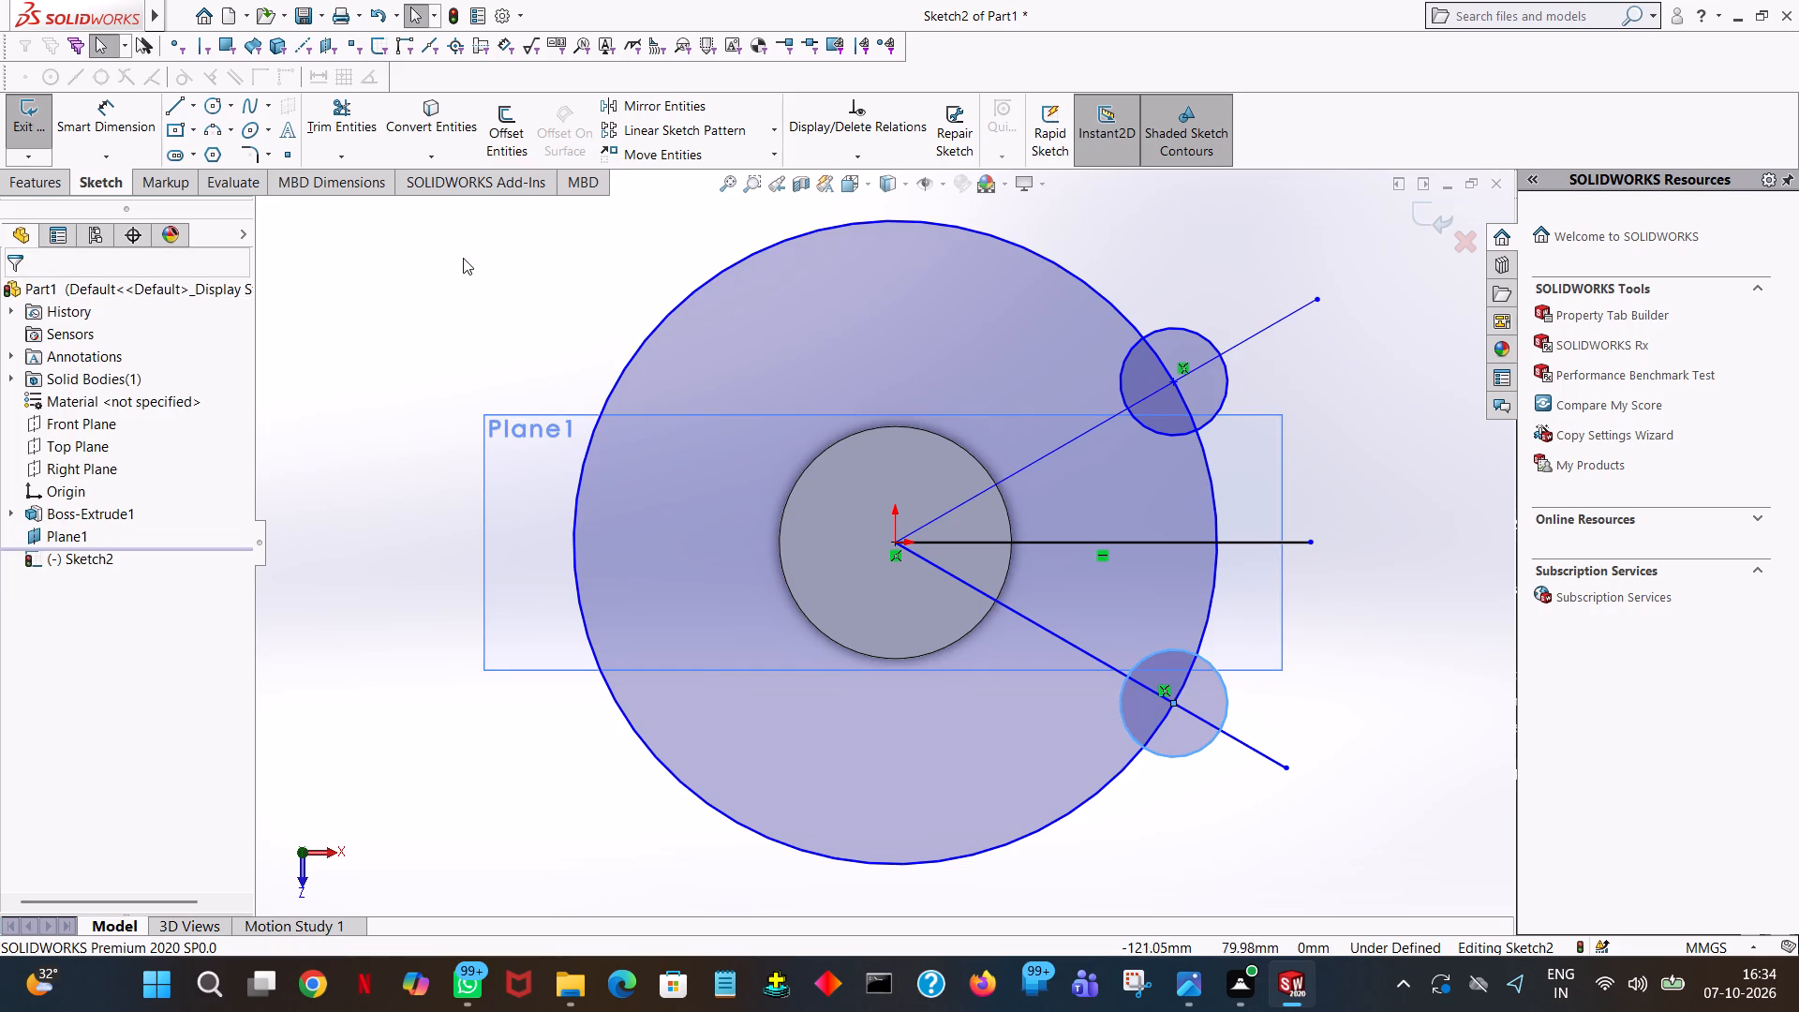
left_click(463, 259)
Trim both angled lines back to the centres of the small circles and trim away the entire horizontal line.
left_click(356, 124)
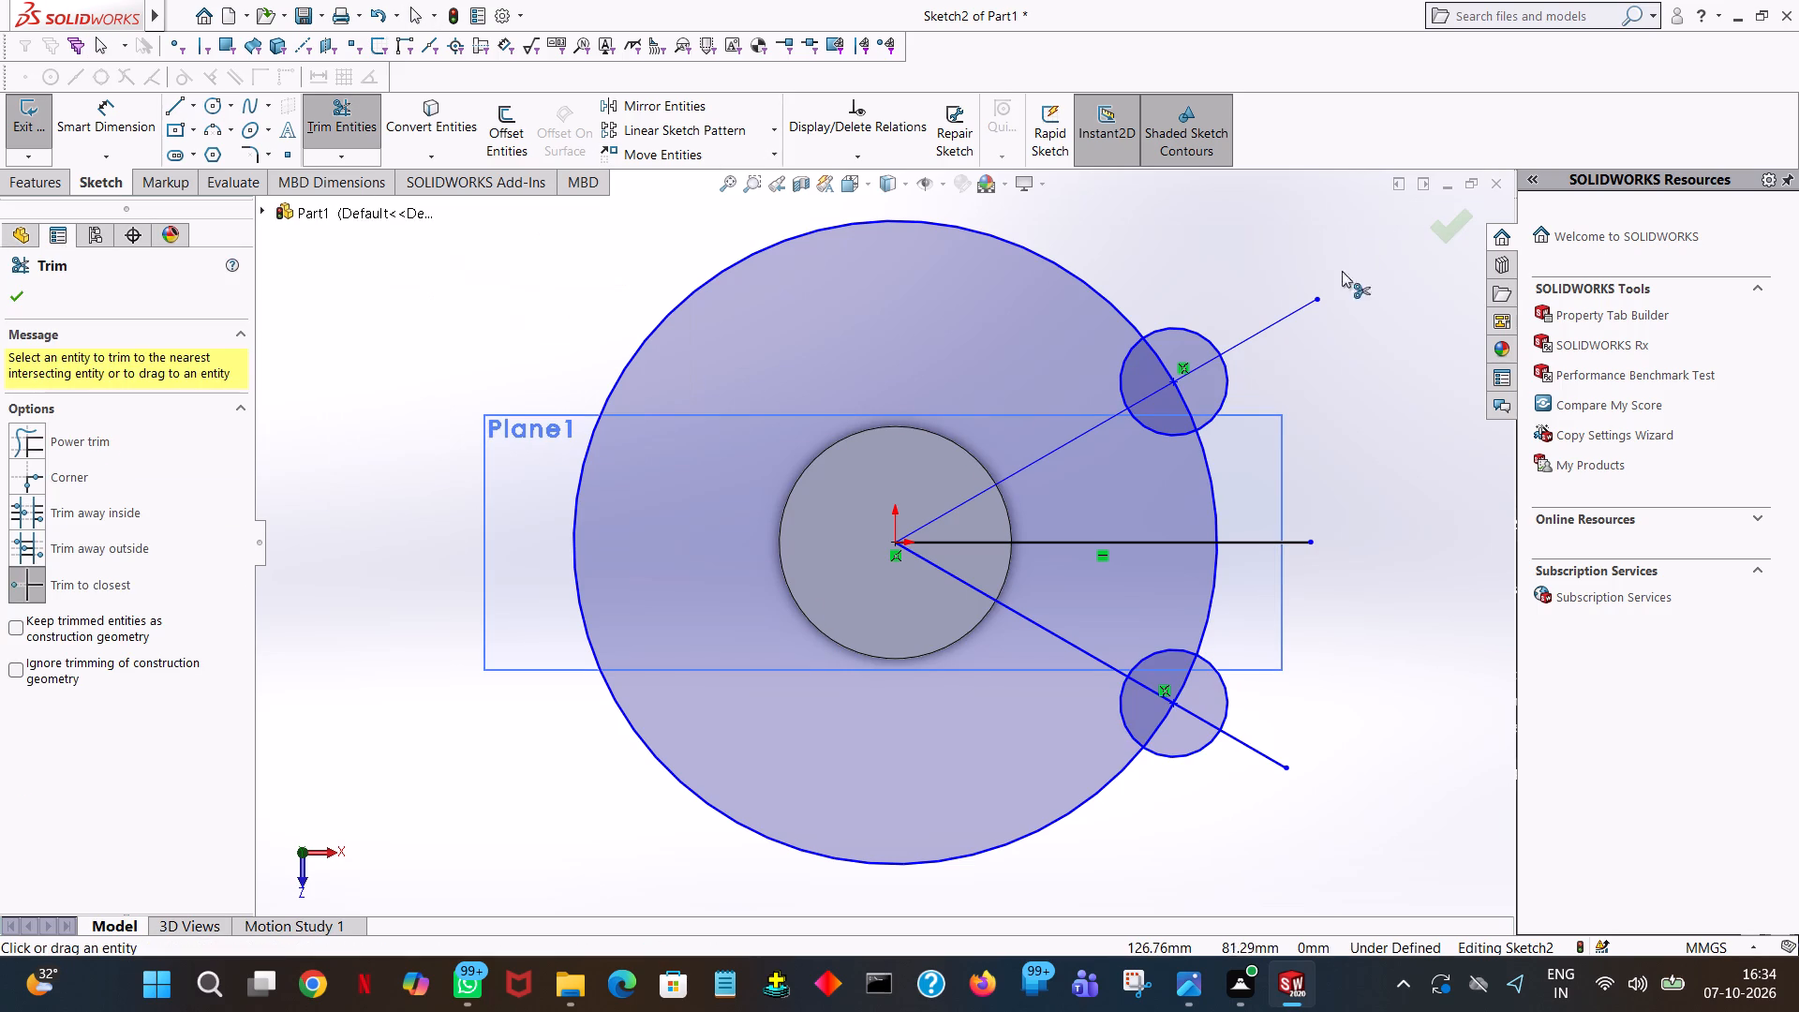
left_click(1294, 313)
left_click(1206, 363)
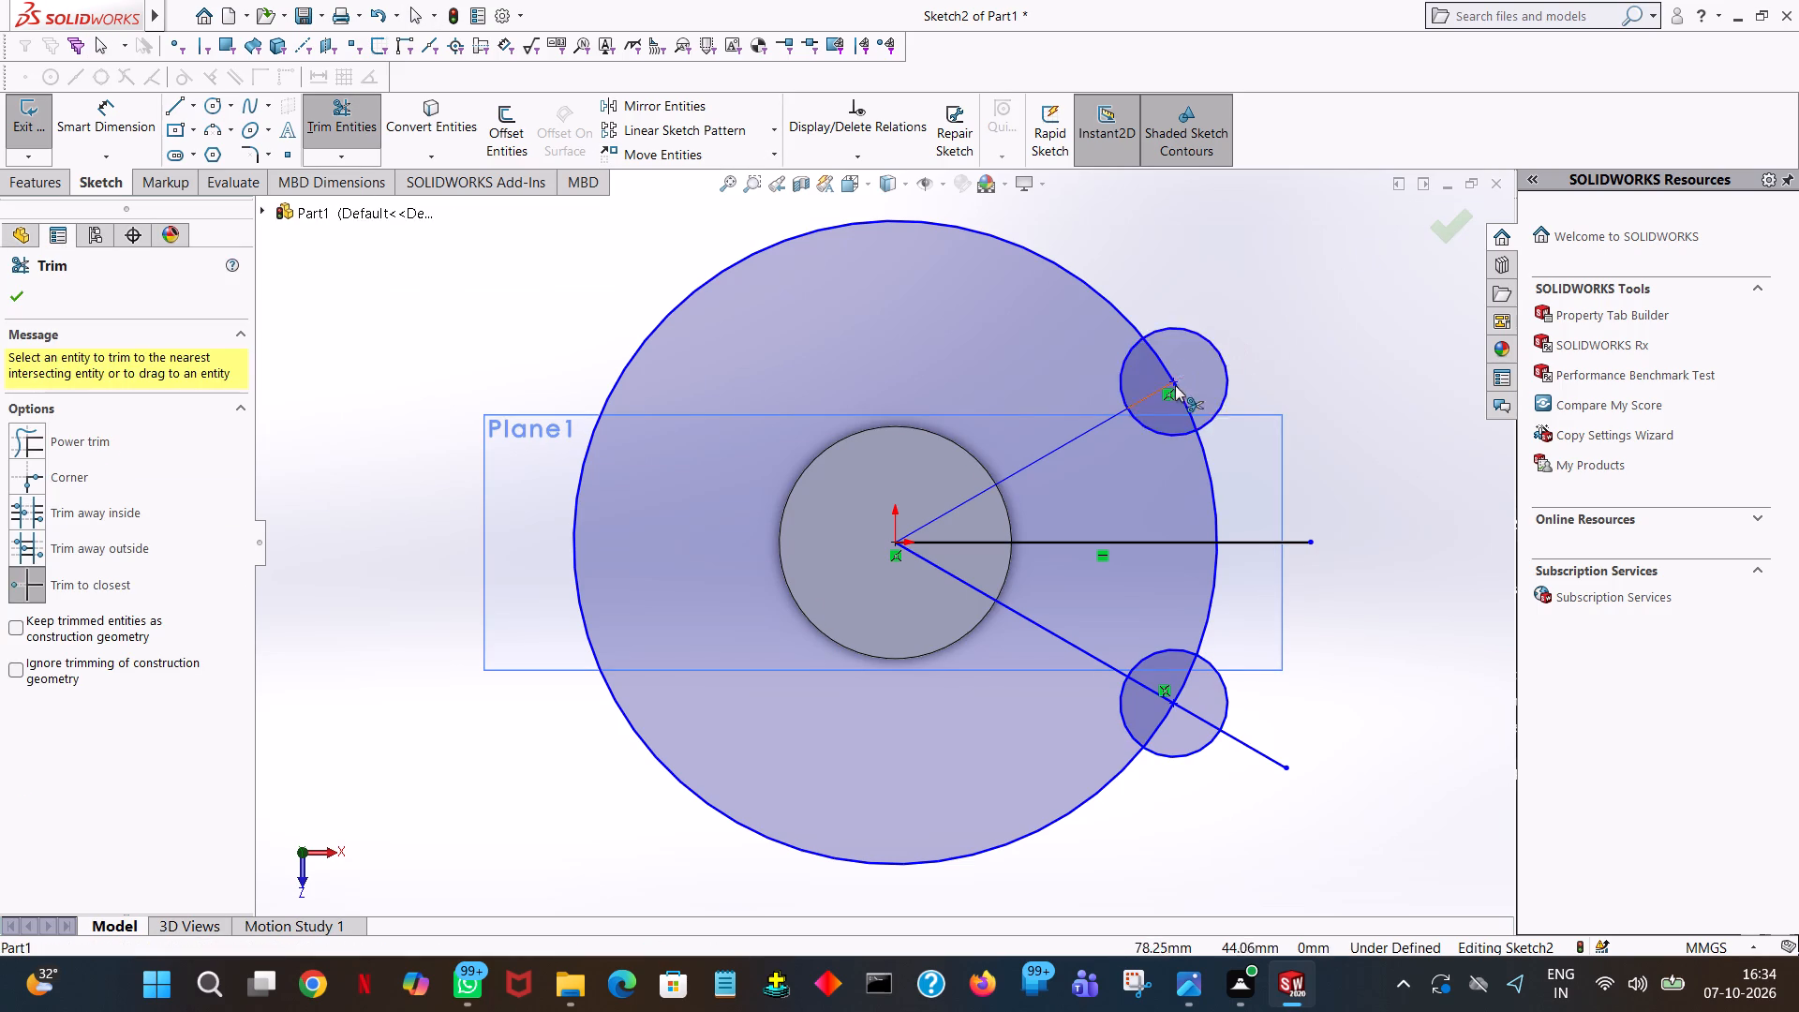
left_click(1242, 750)
left_click(1253, 747)
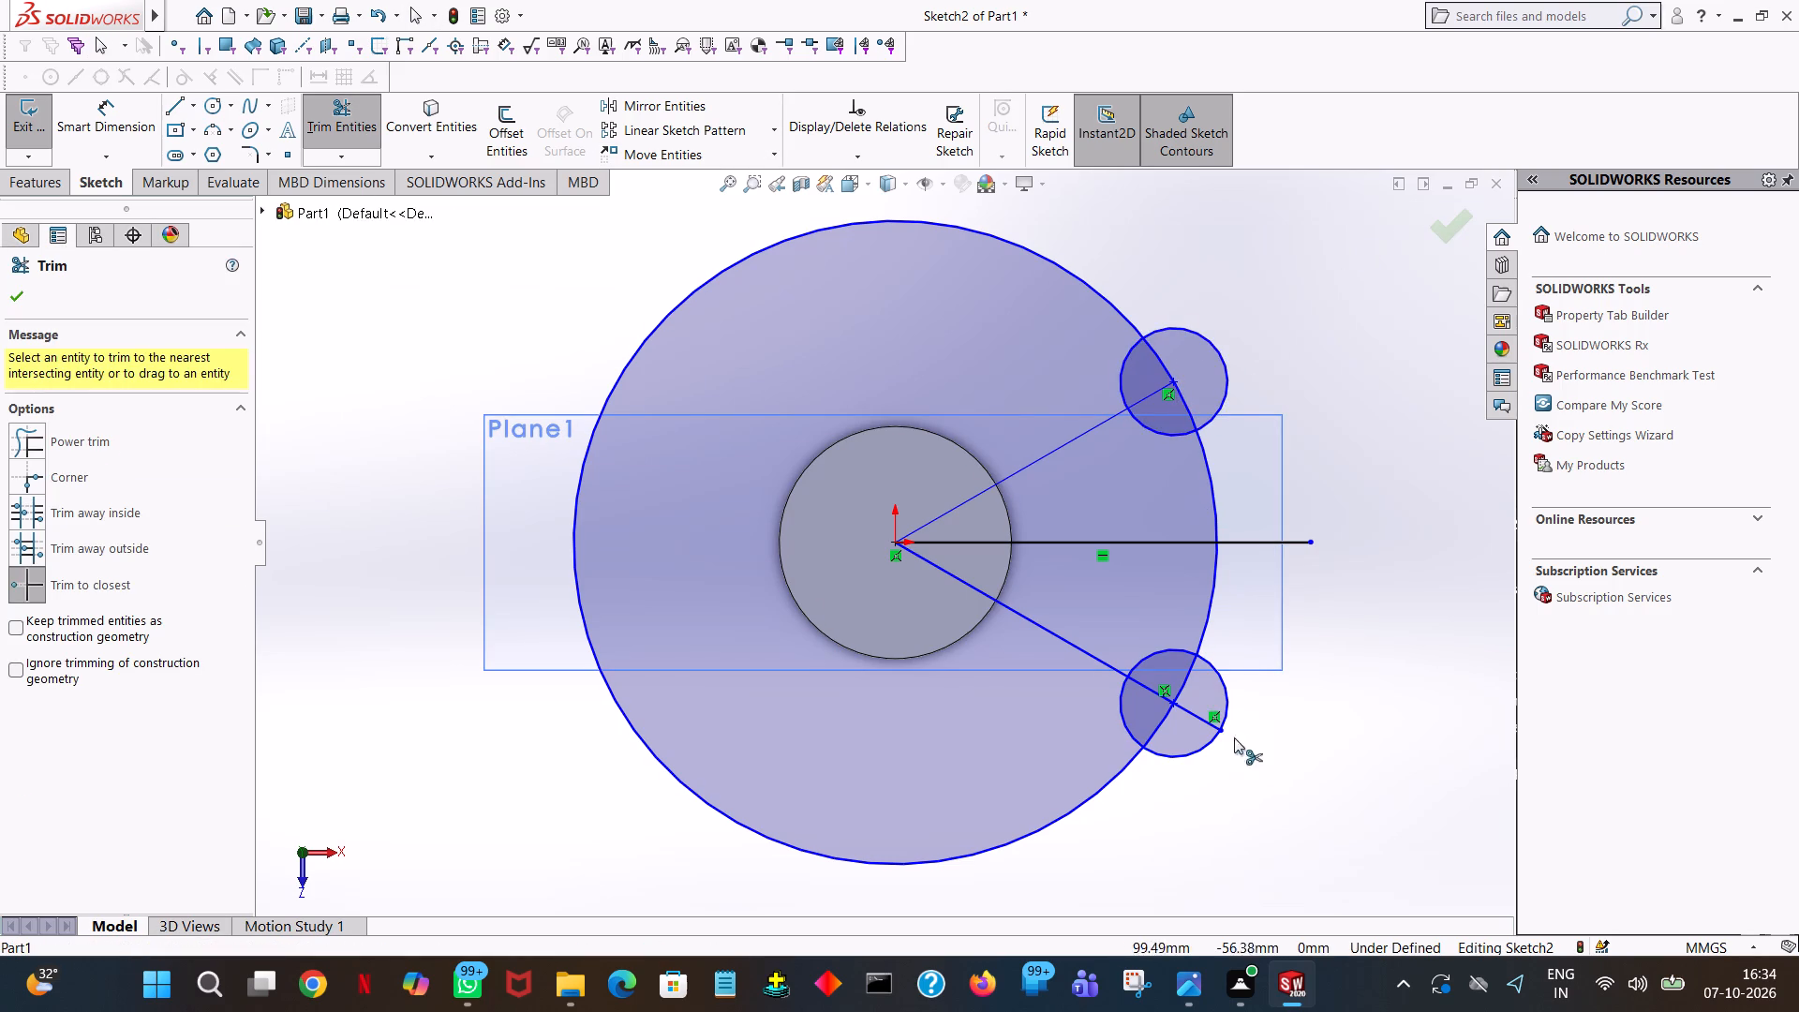
left_click(1214, 728)
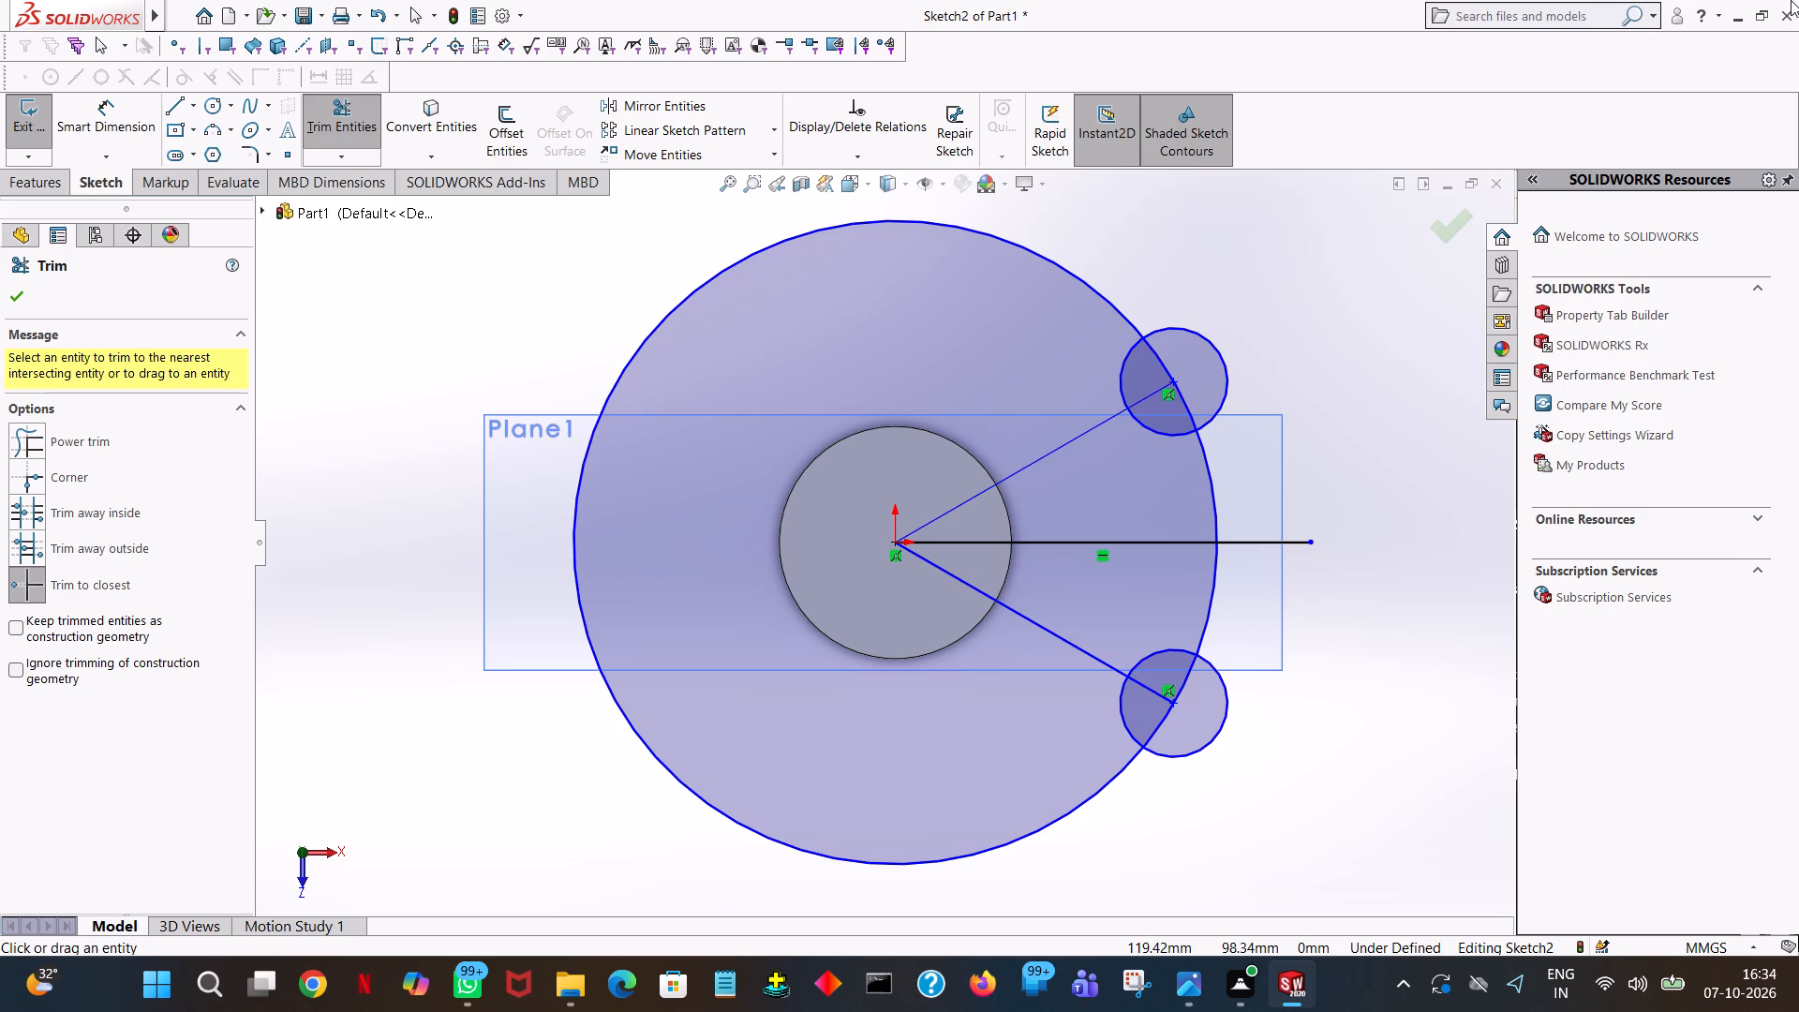
left_click(1270, 543)
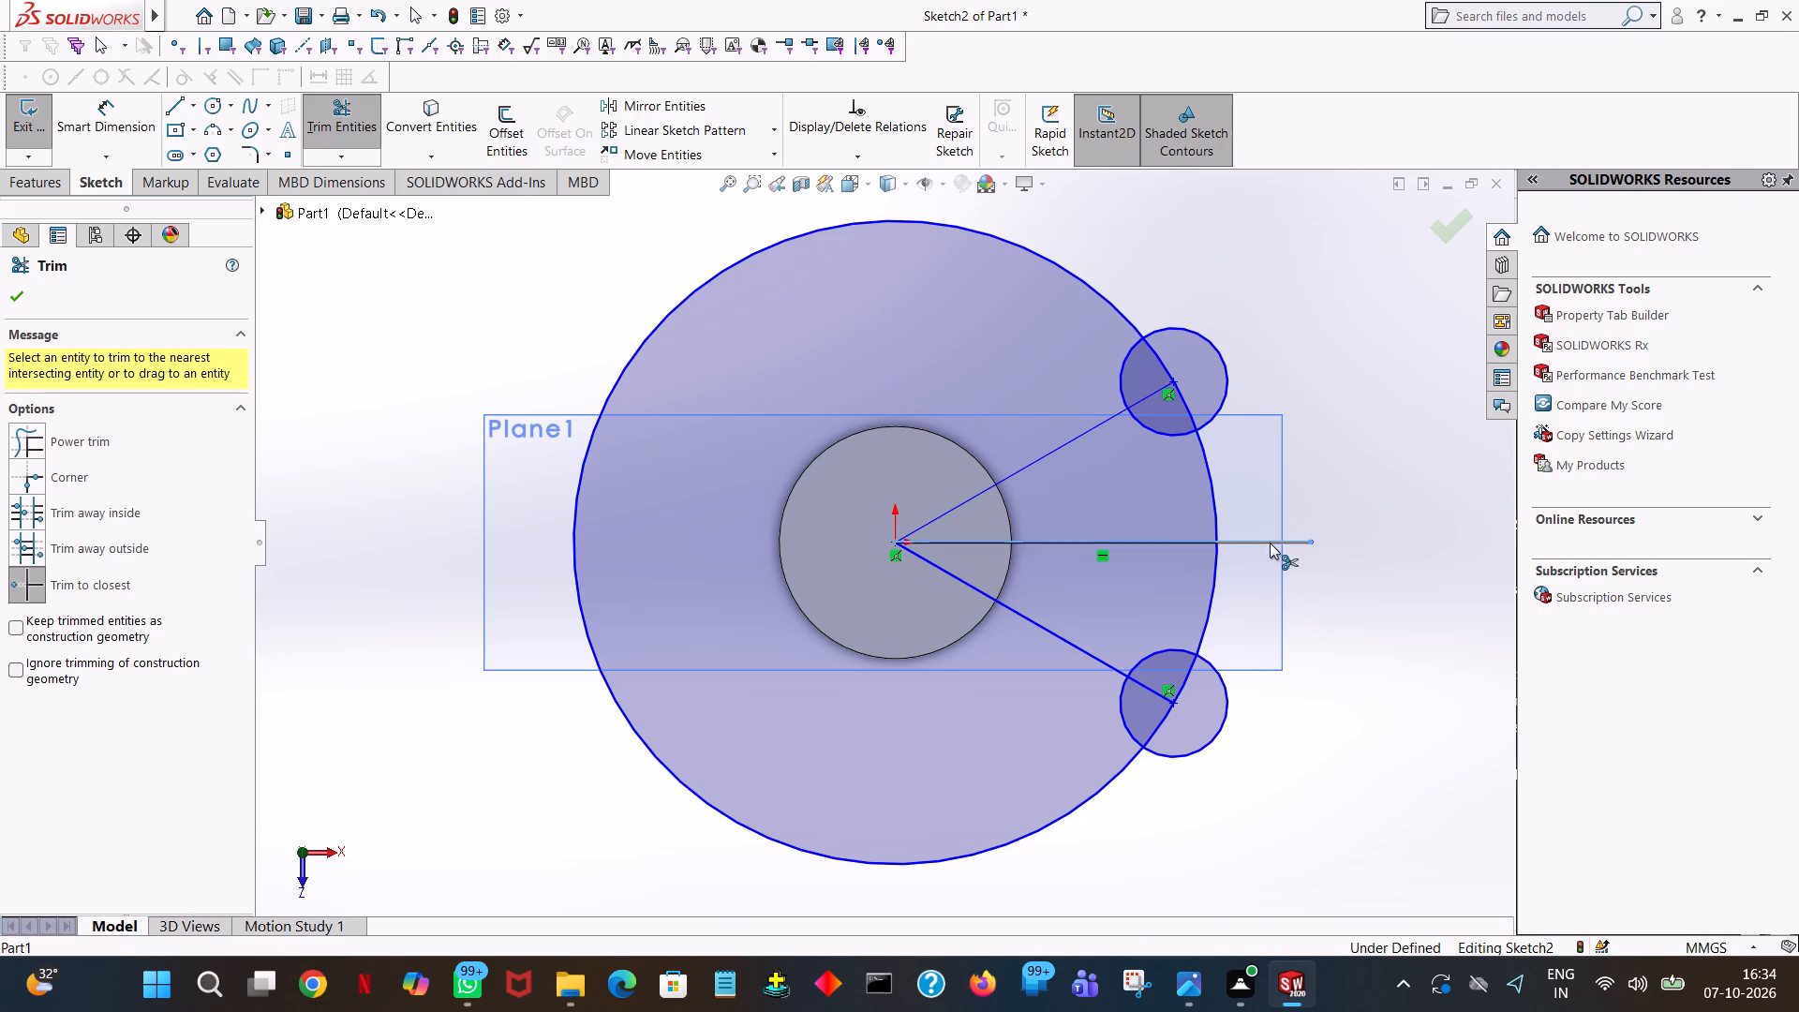
left_click(1187, 542)
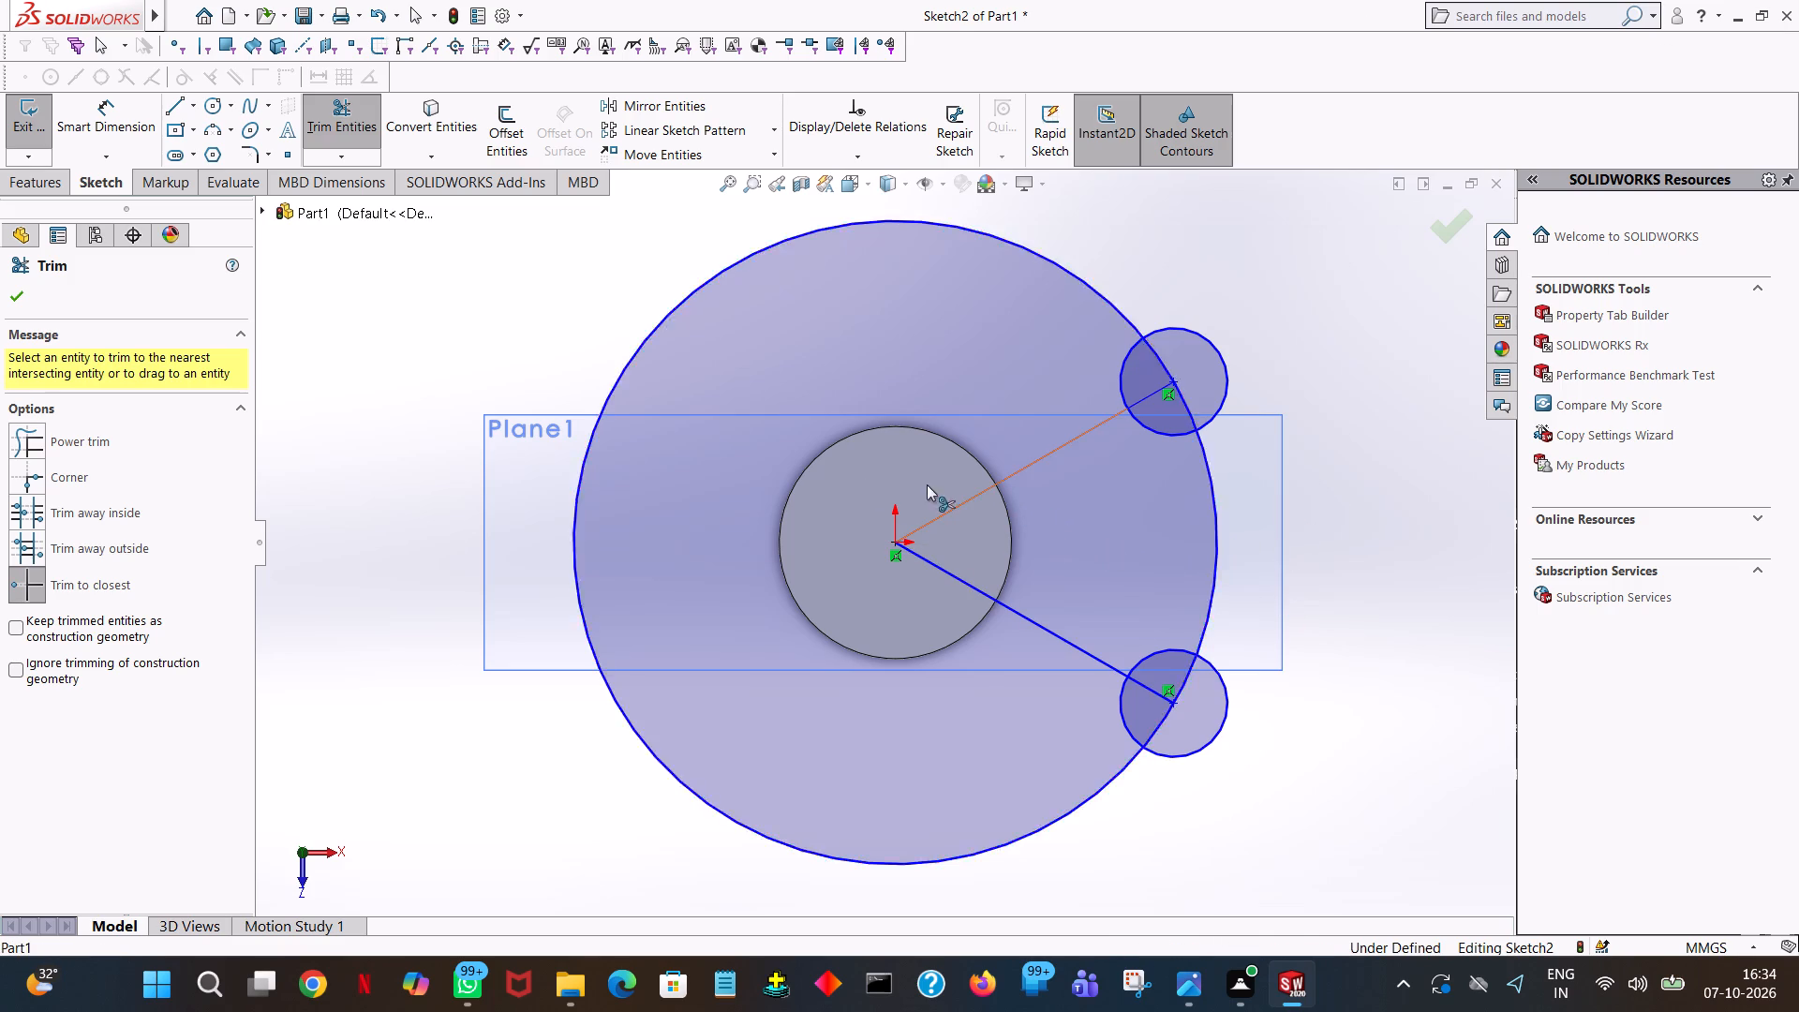
Sketch a line about 88 mm long, tangent to the cylinder's upper edge and the outer side of the upper 15 mm radius circle.
left_click(168, 105)
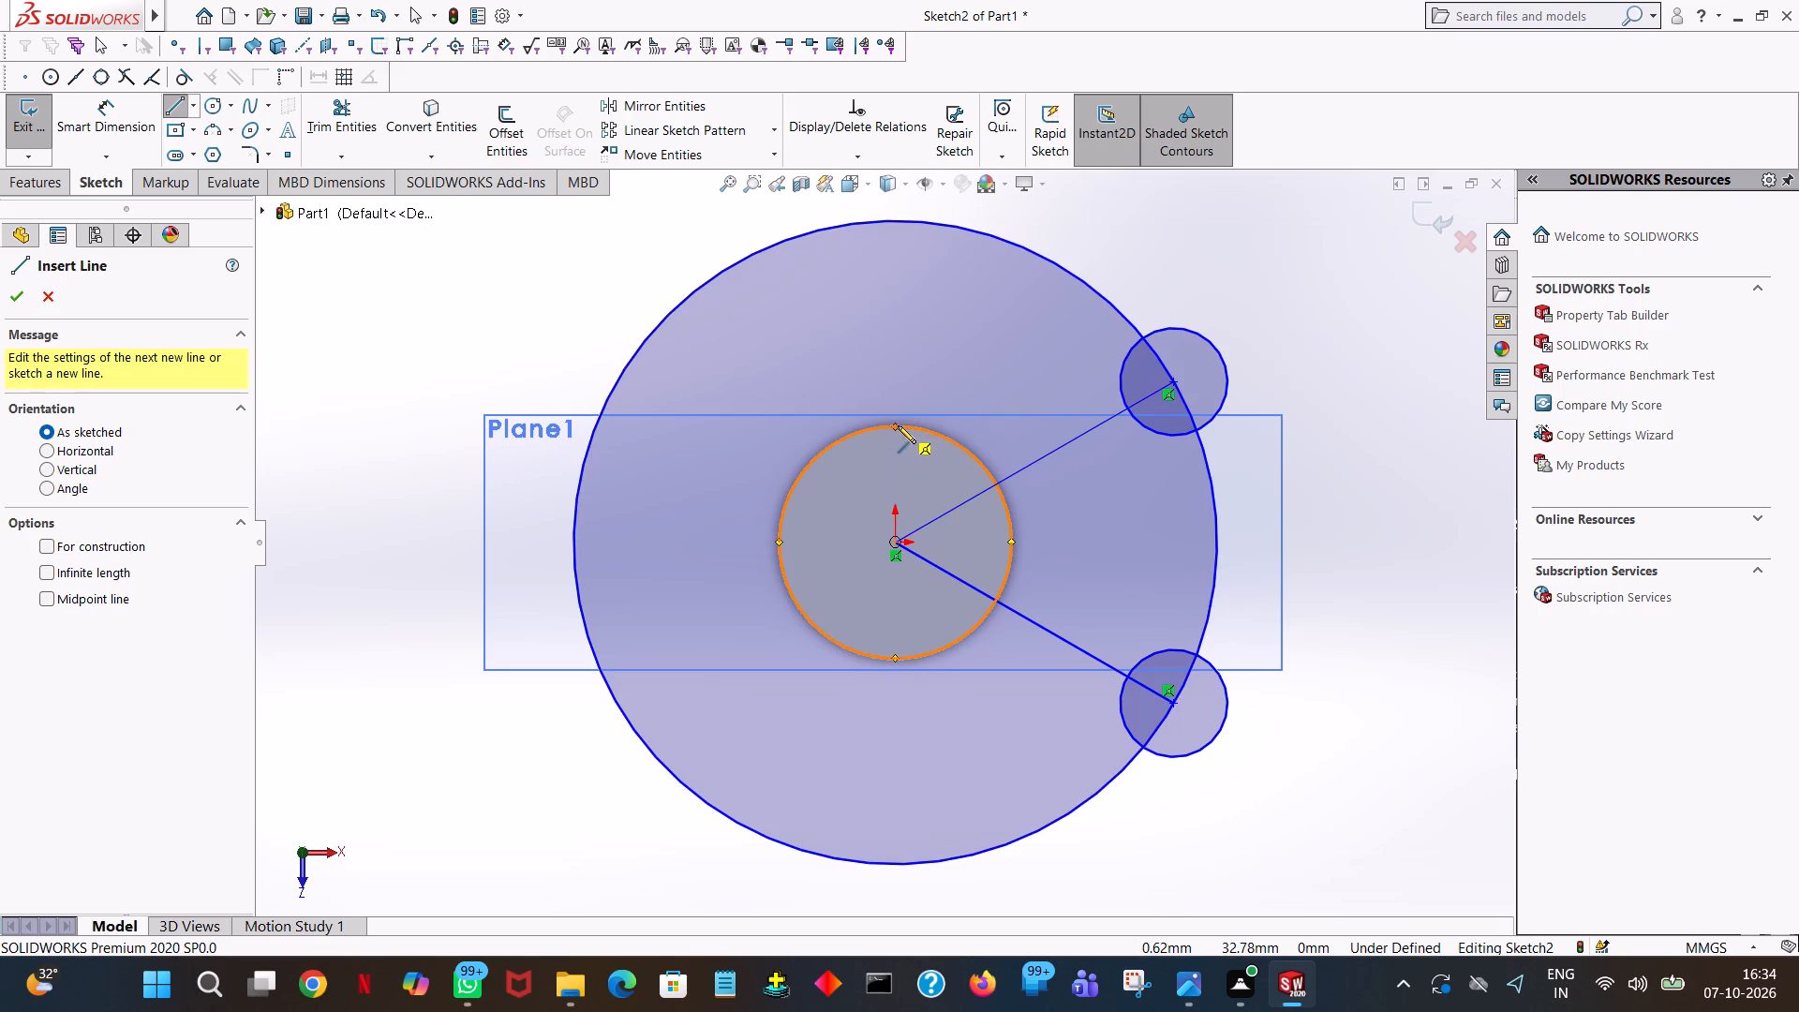
left_click(864, 427)
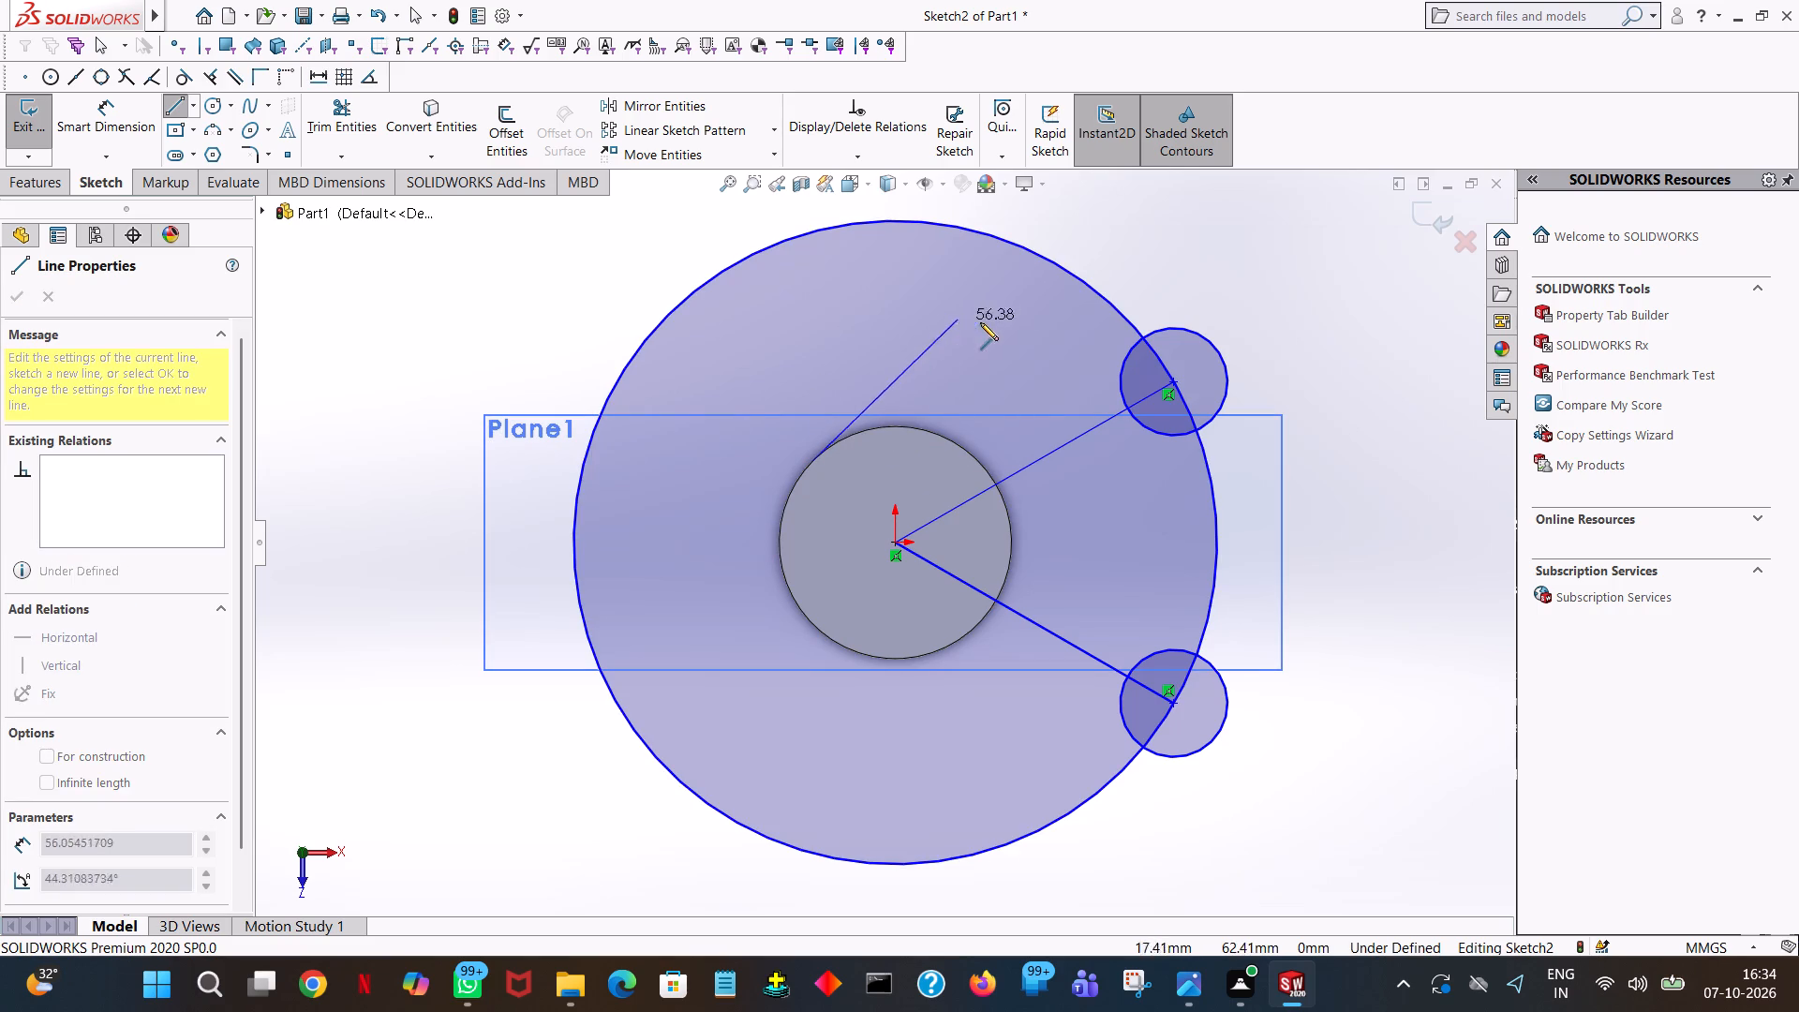
left_click(1155, 328)
right_click(1155, 328)
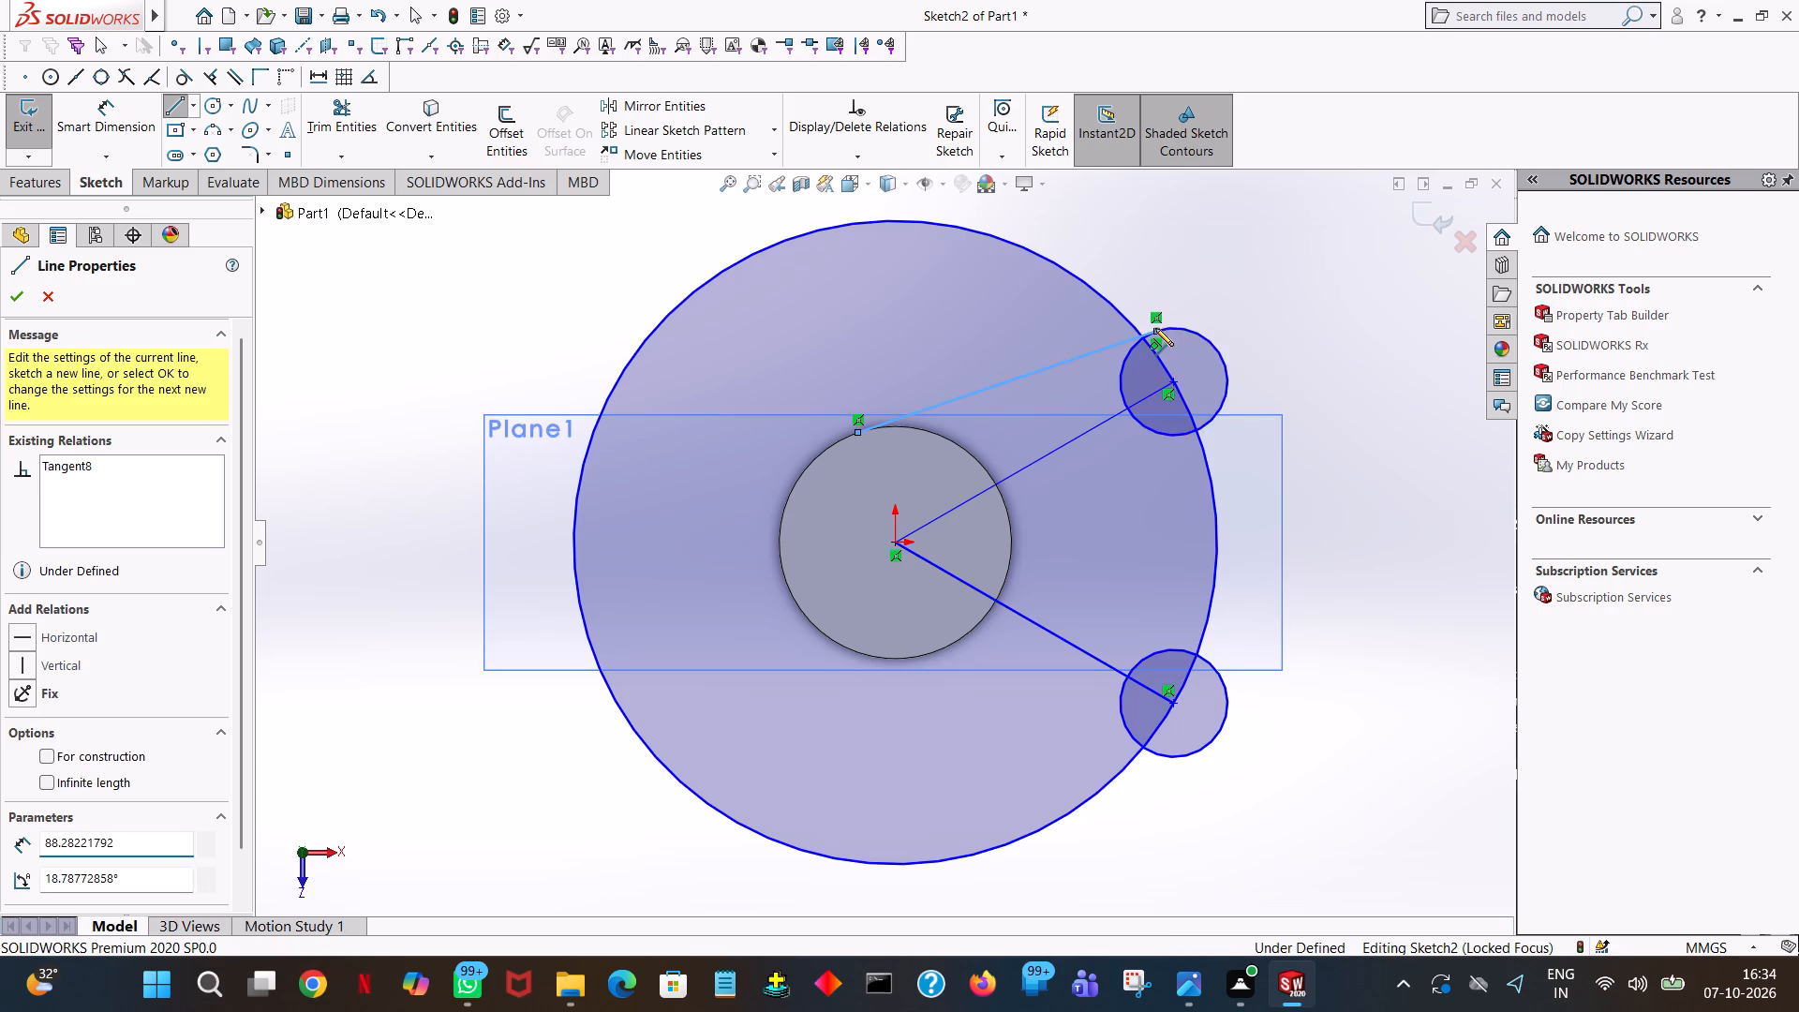
left_click(1176, 335)
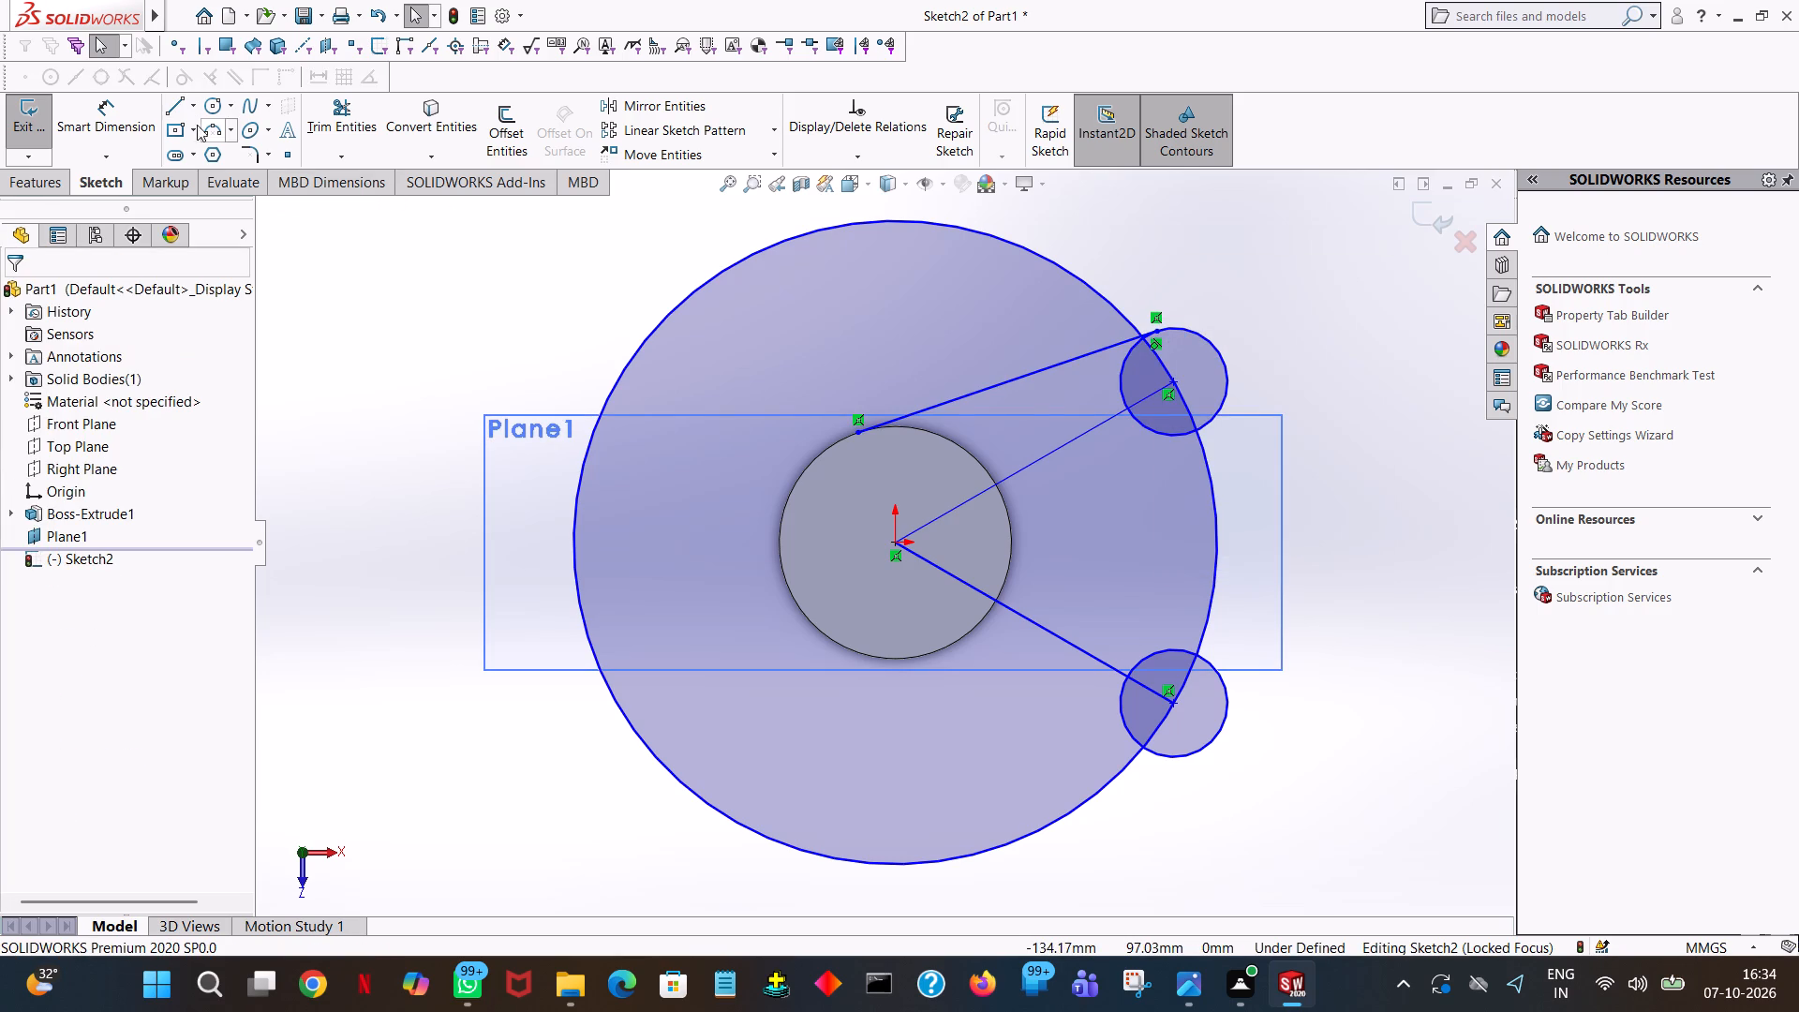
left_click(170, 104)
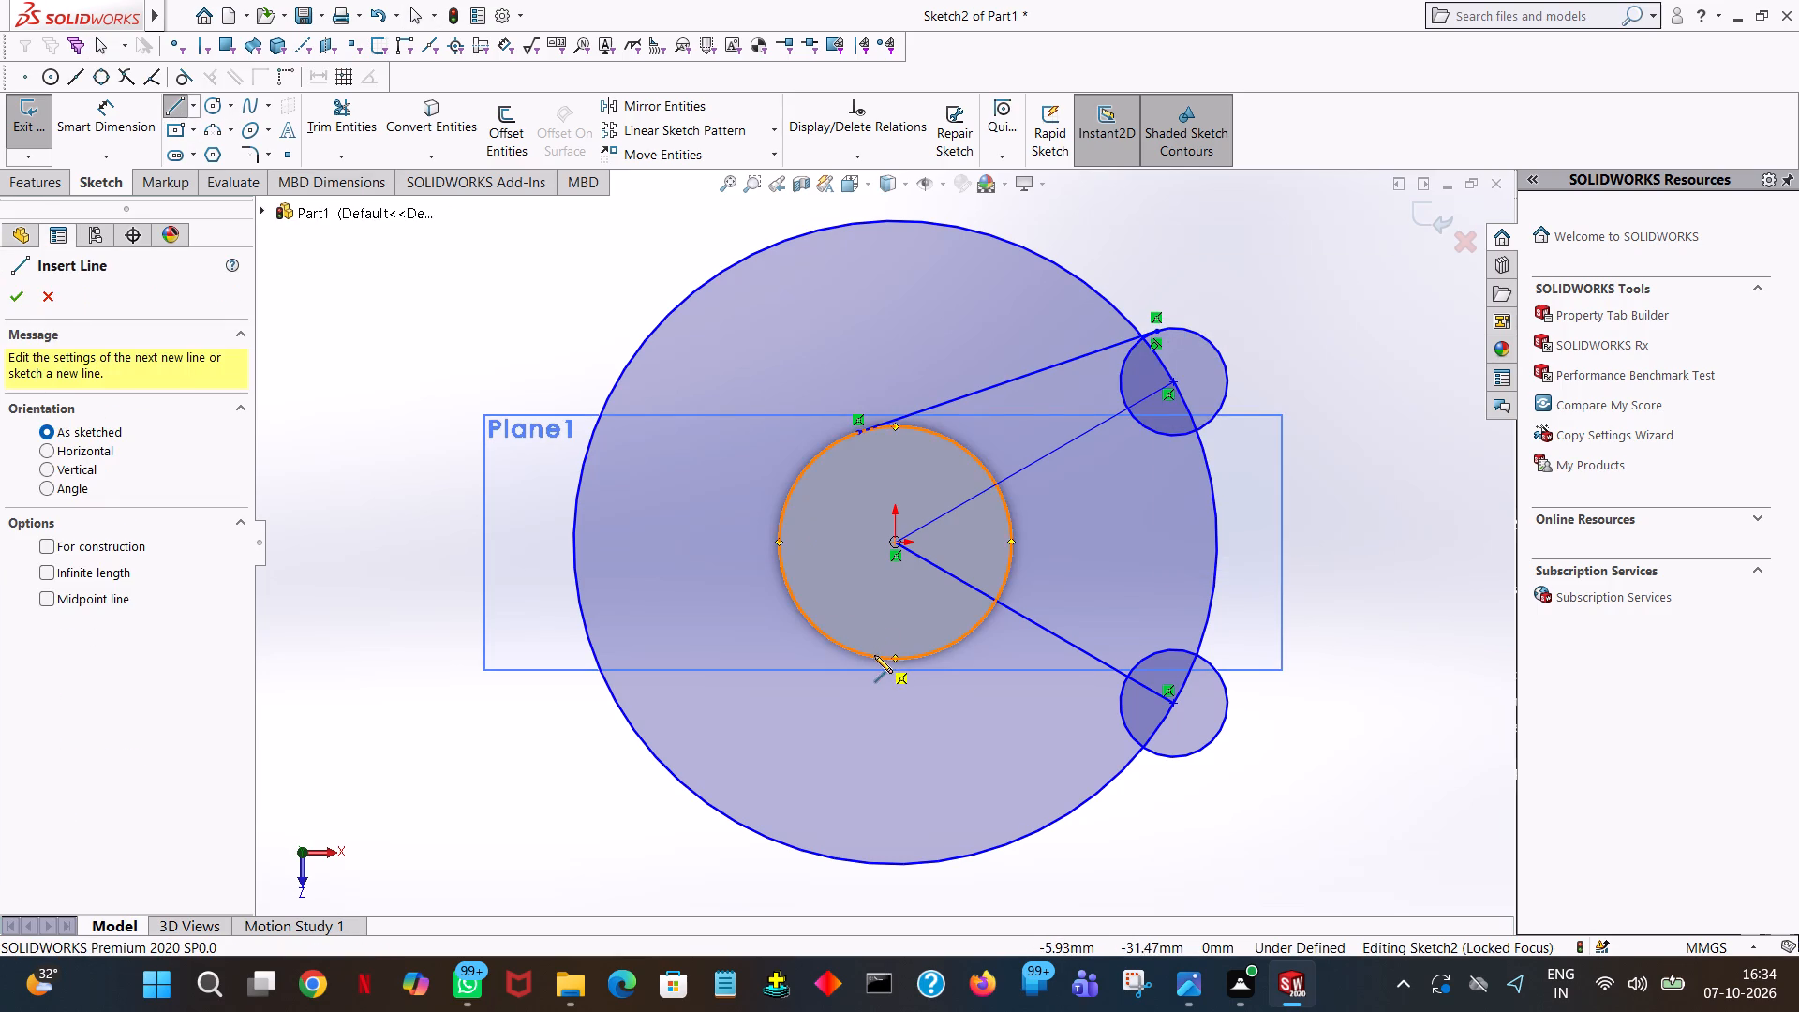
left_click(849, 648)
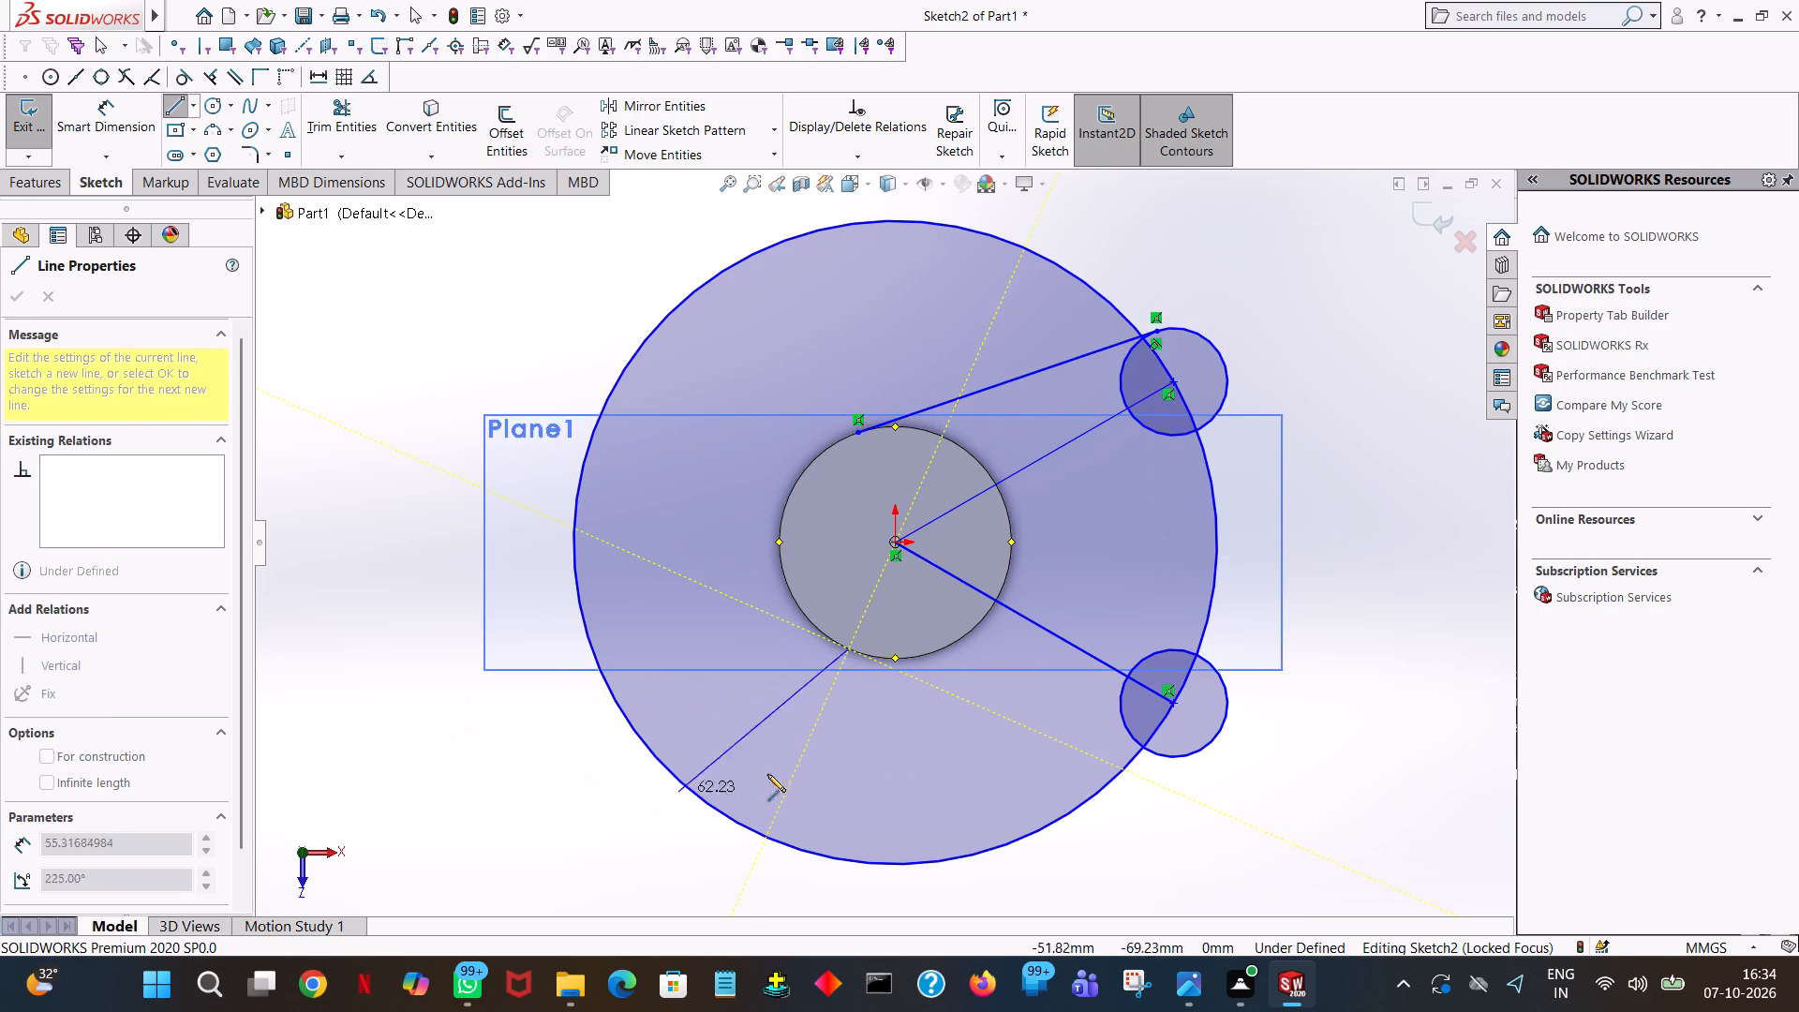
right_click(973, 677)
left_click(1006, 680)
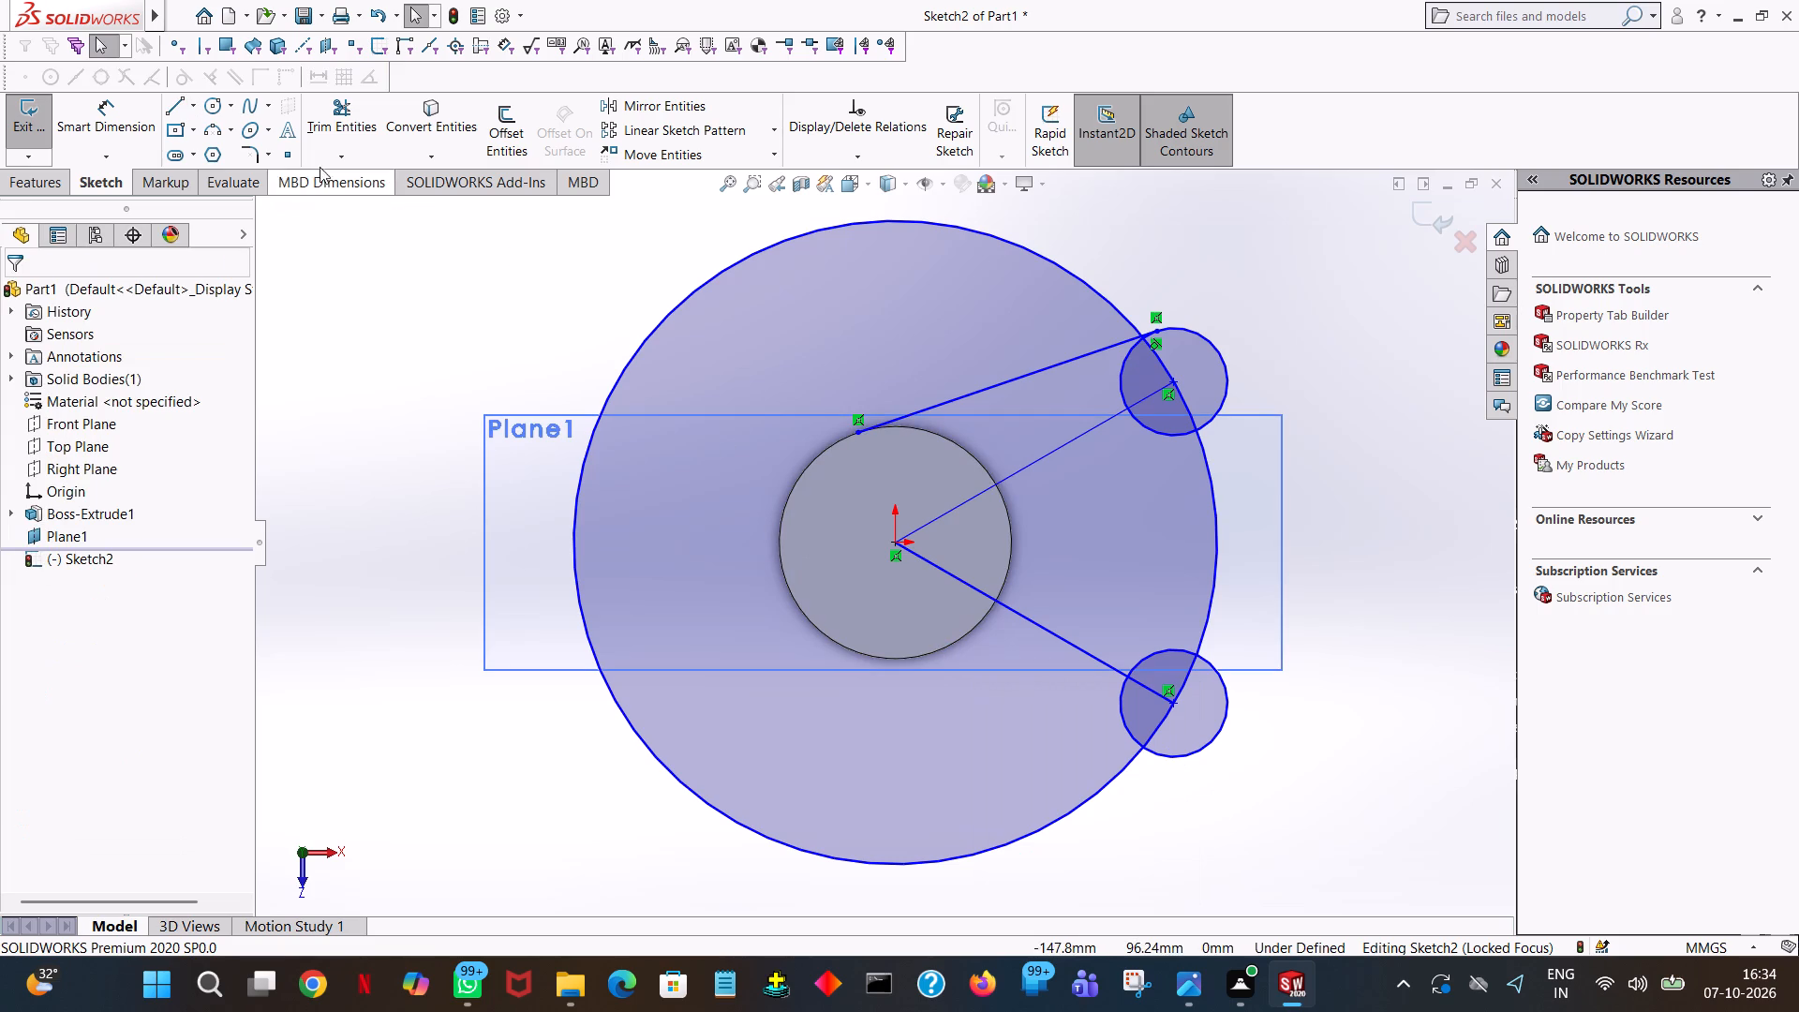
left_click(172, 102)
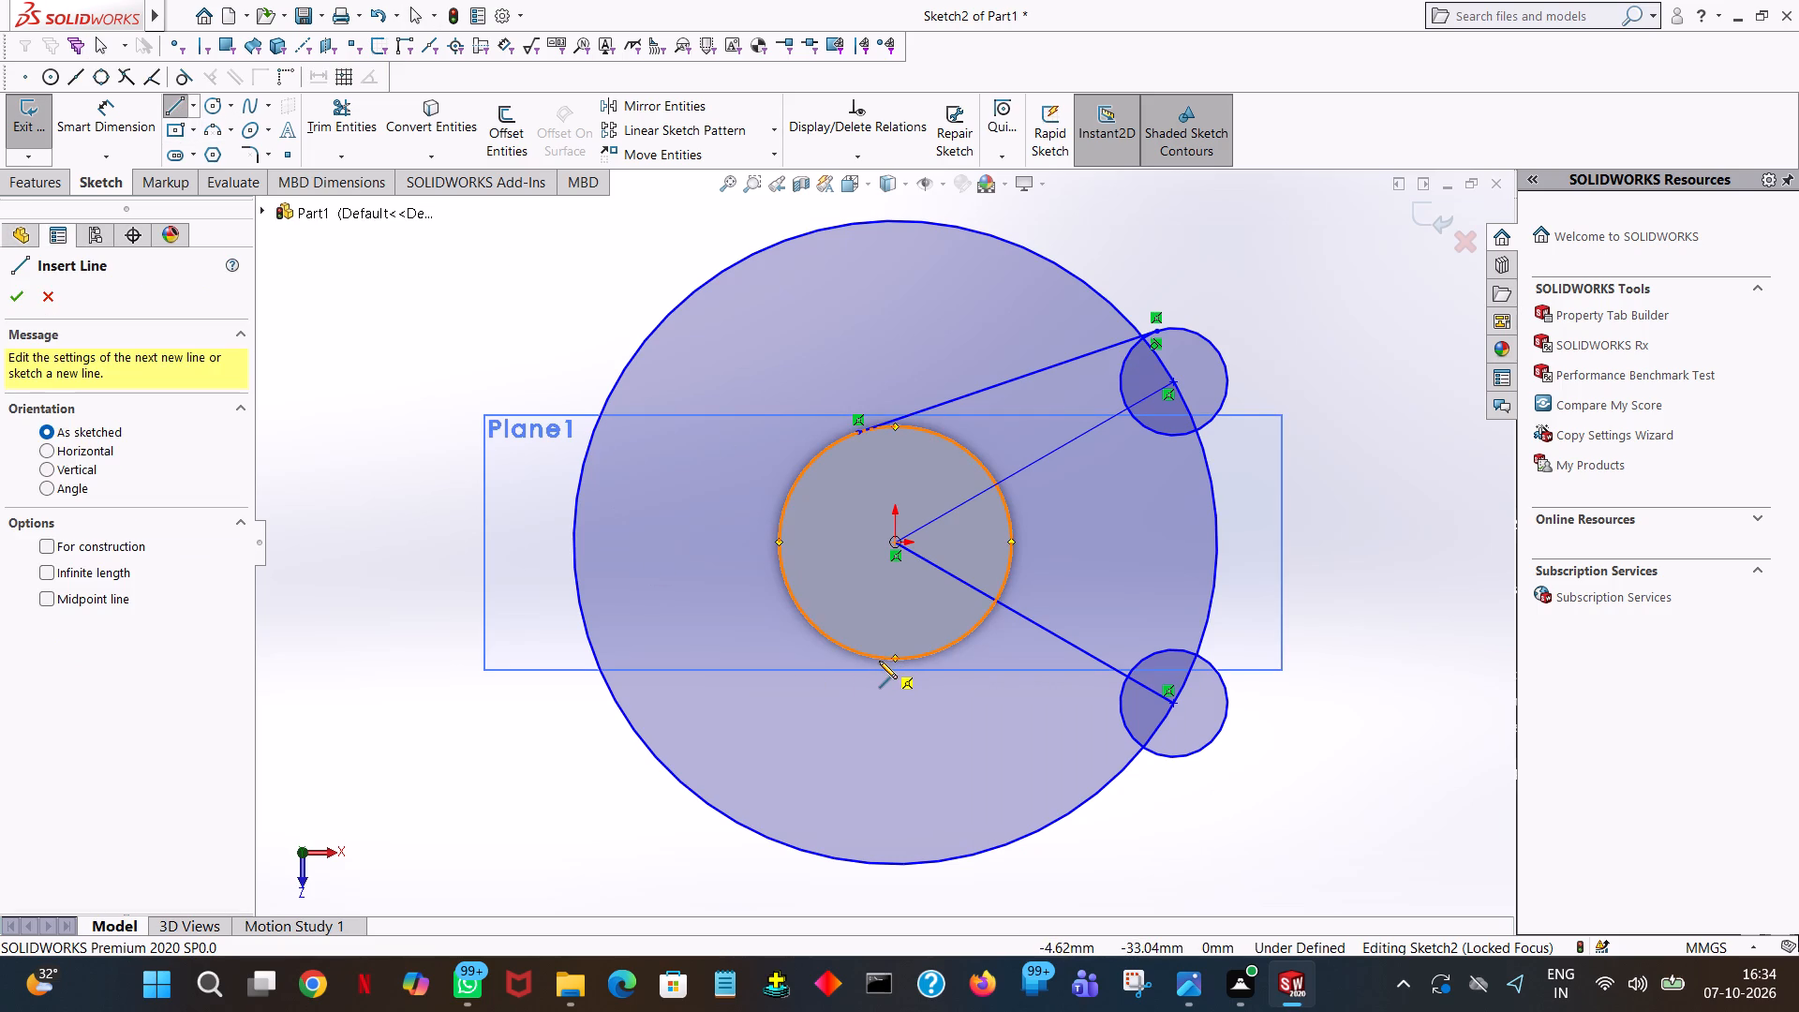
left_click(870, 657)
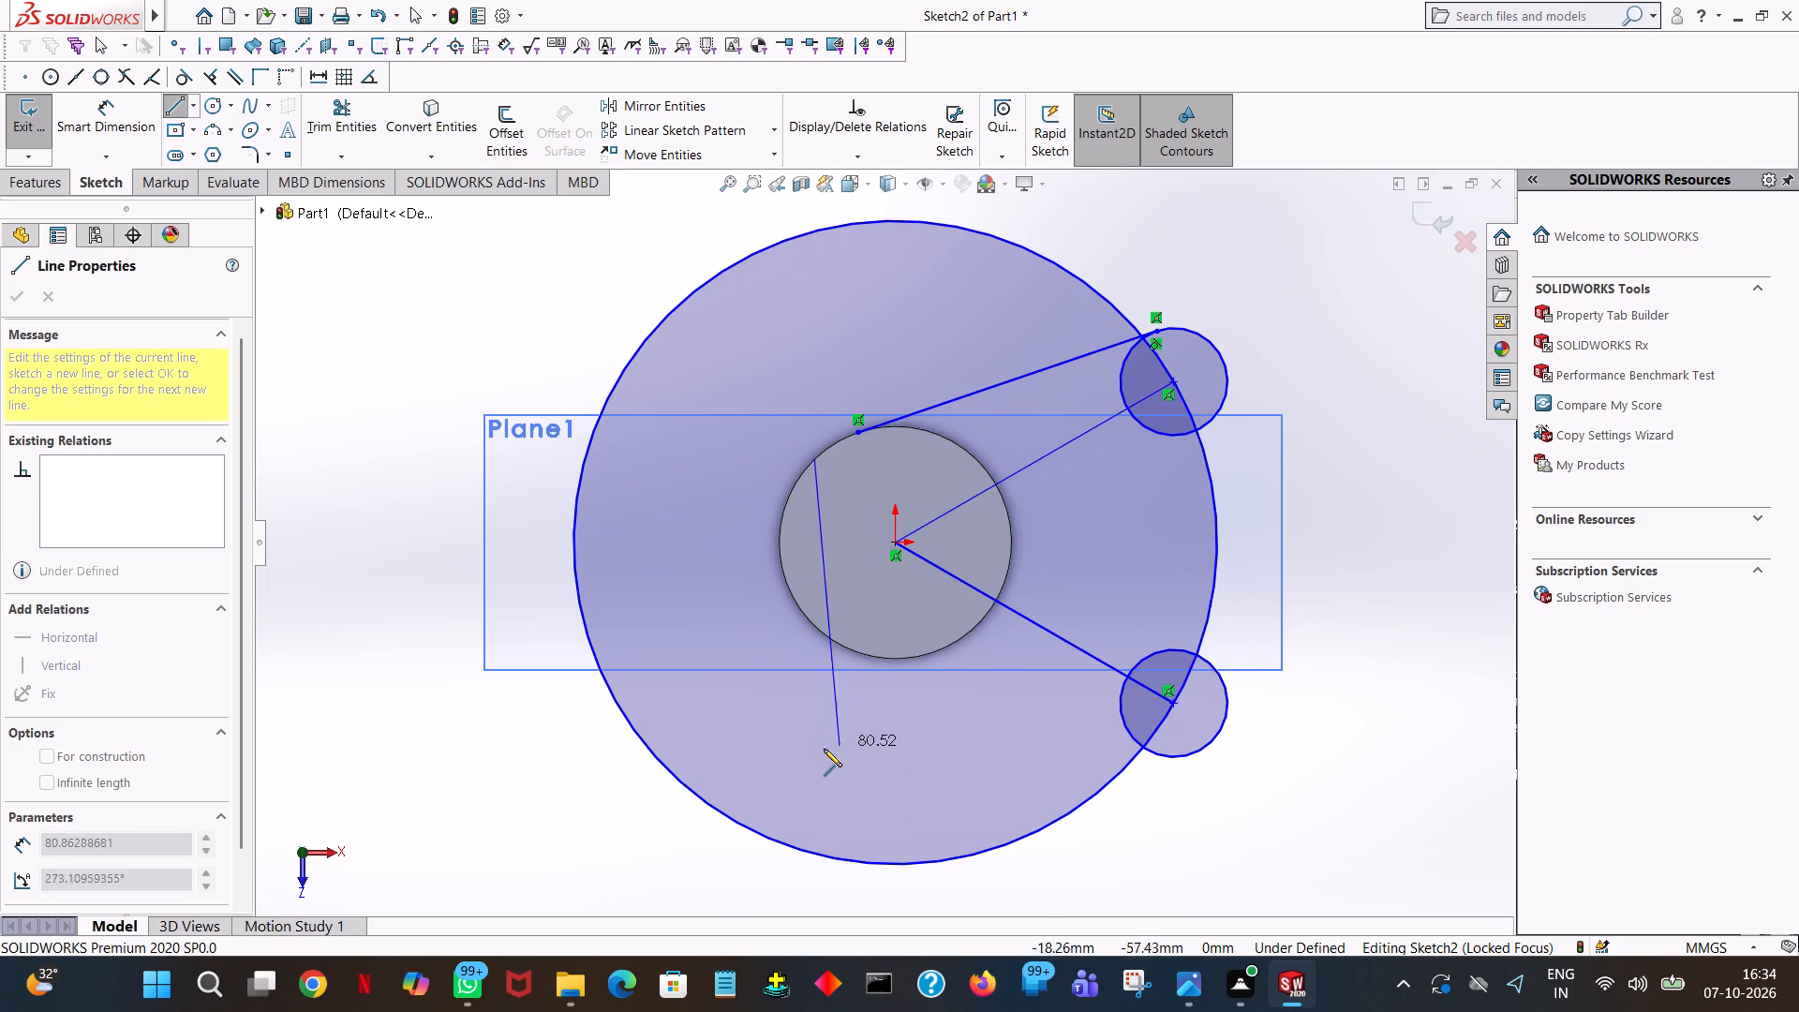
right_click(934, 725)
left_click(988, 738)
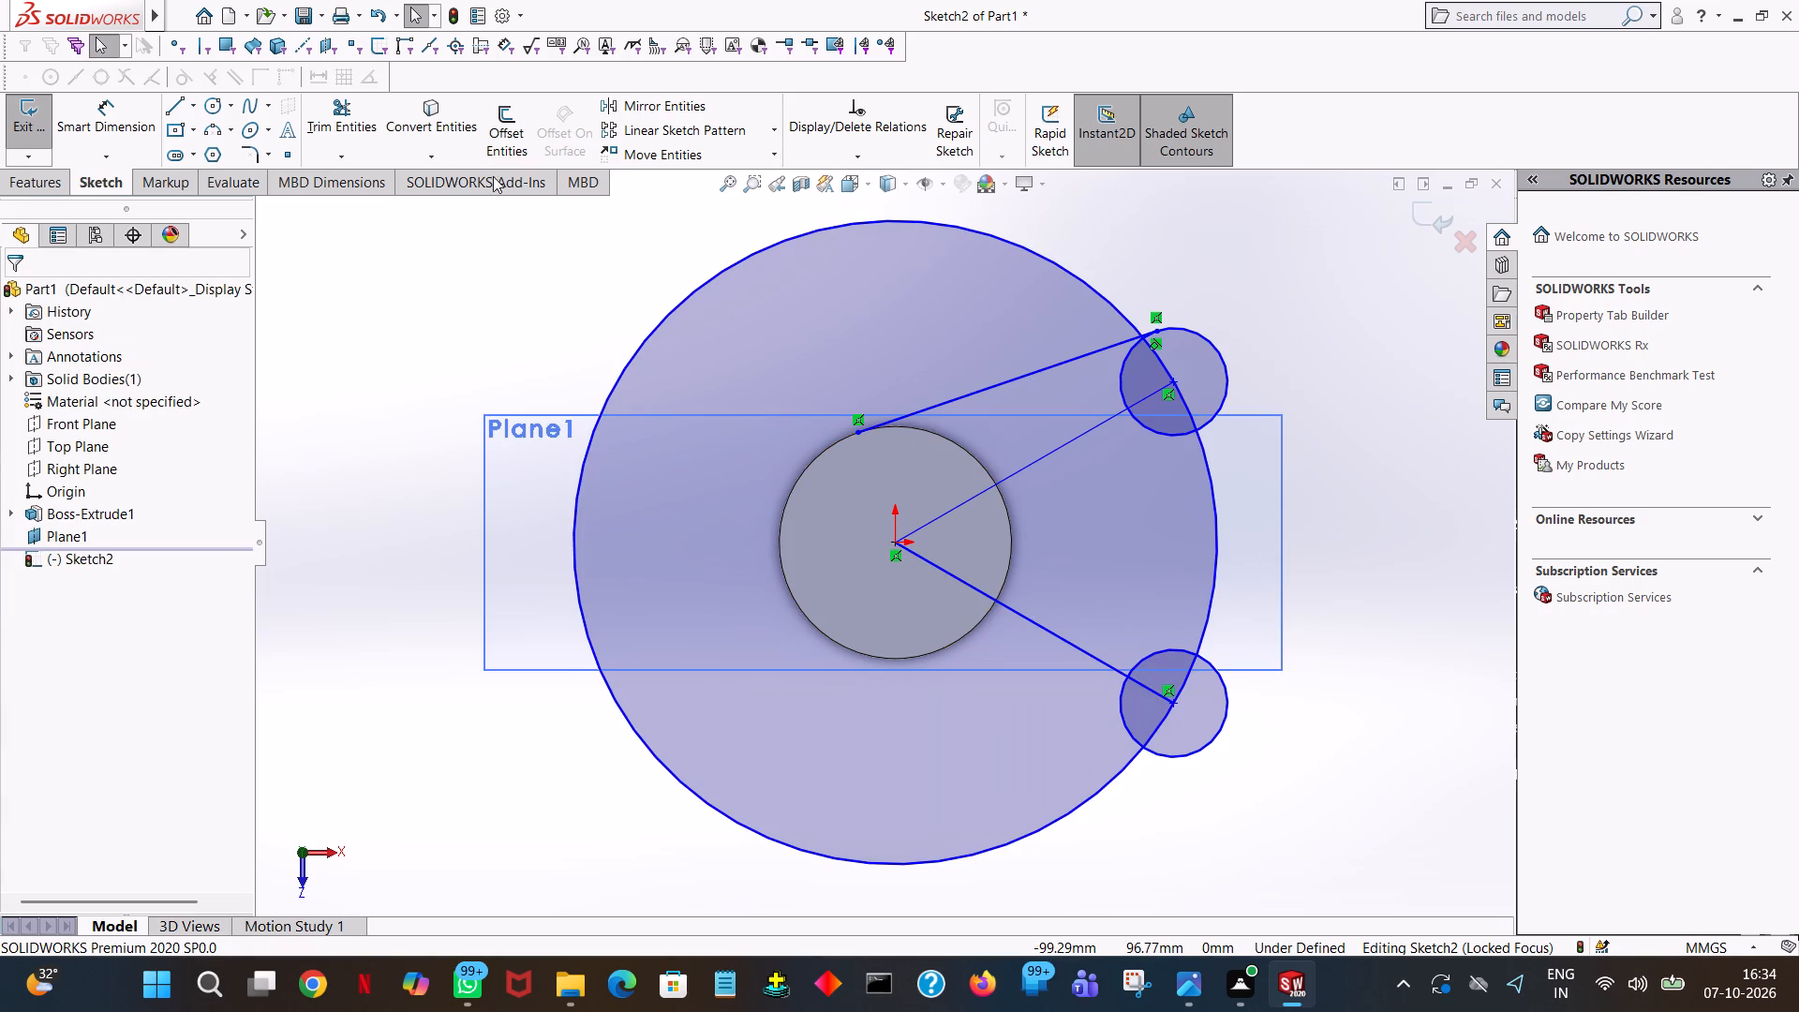
Sketch a line about 88 mm long, tangent to the cylinder's lower edge and the outer side of the lower 15 mm radius circle.
left_click(171, 110)
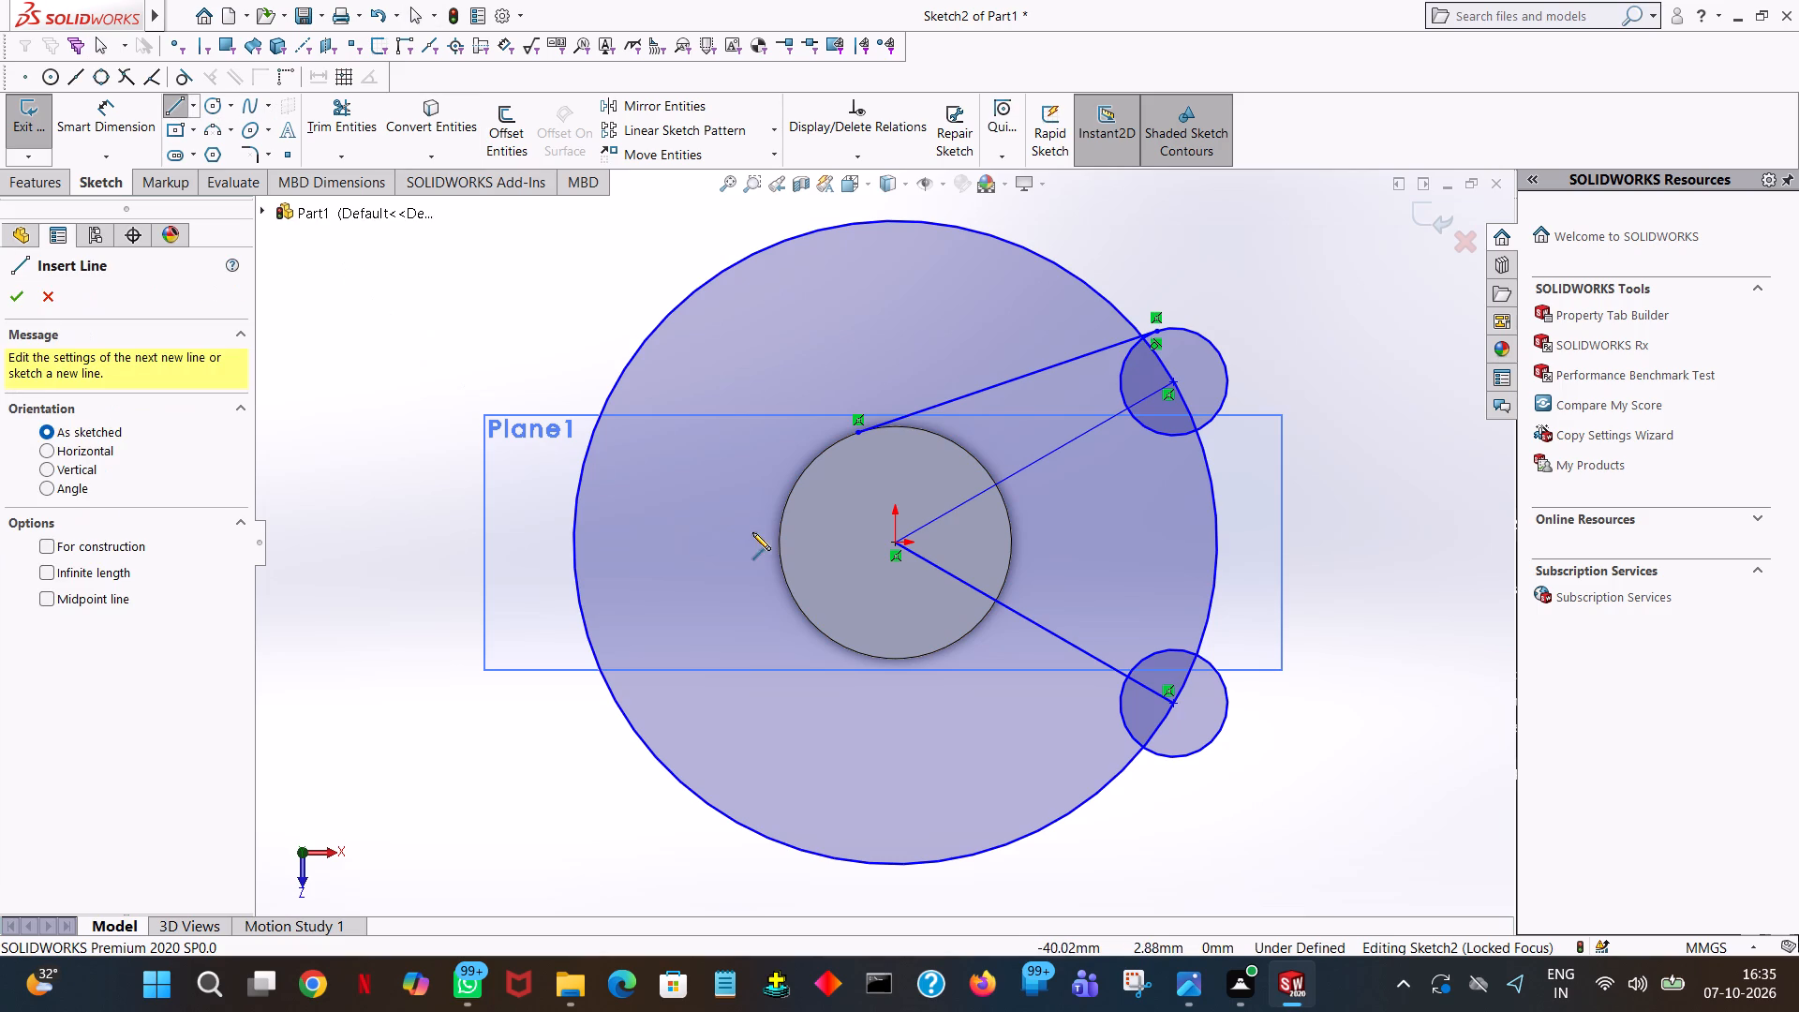
left_click(779, 562)
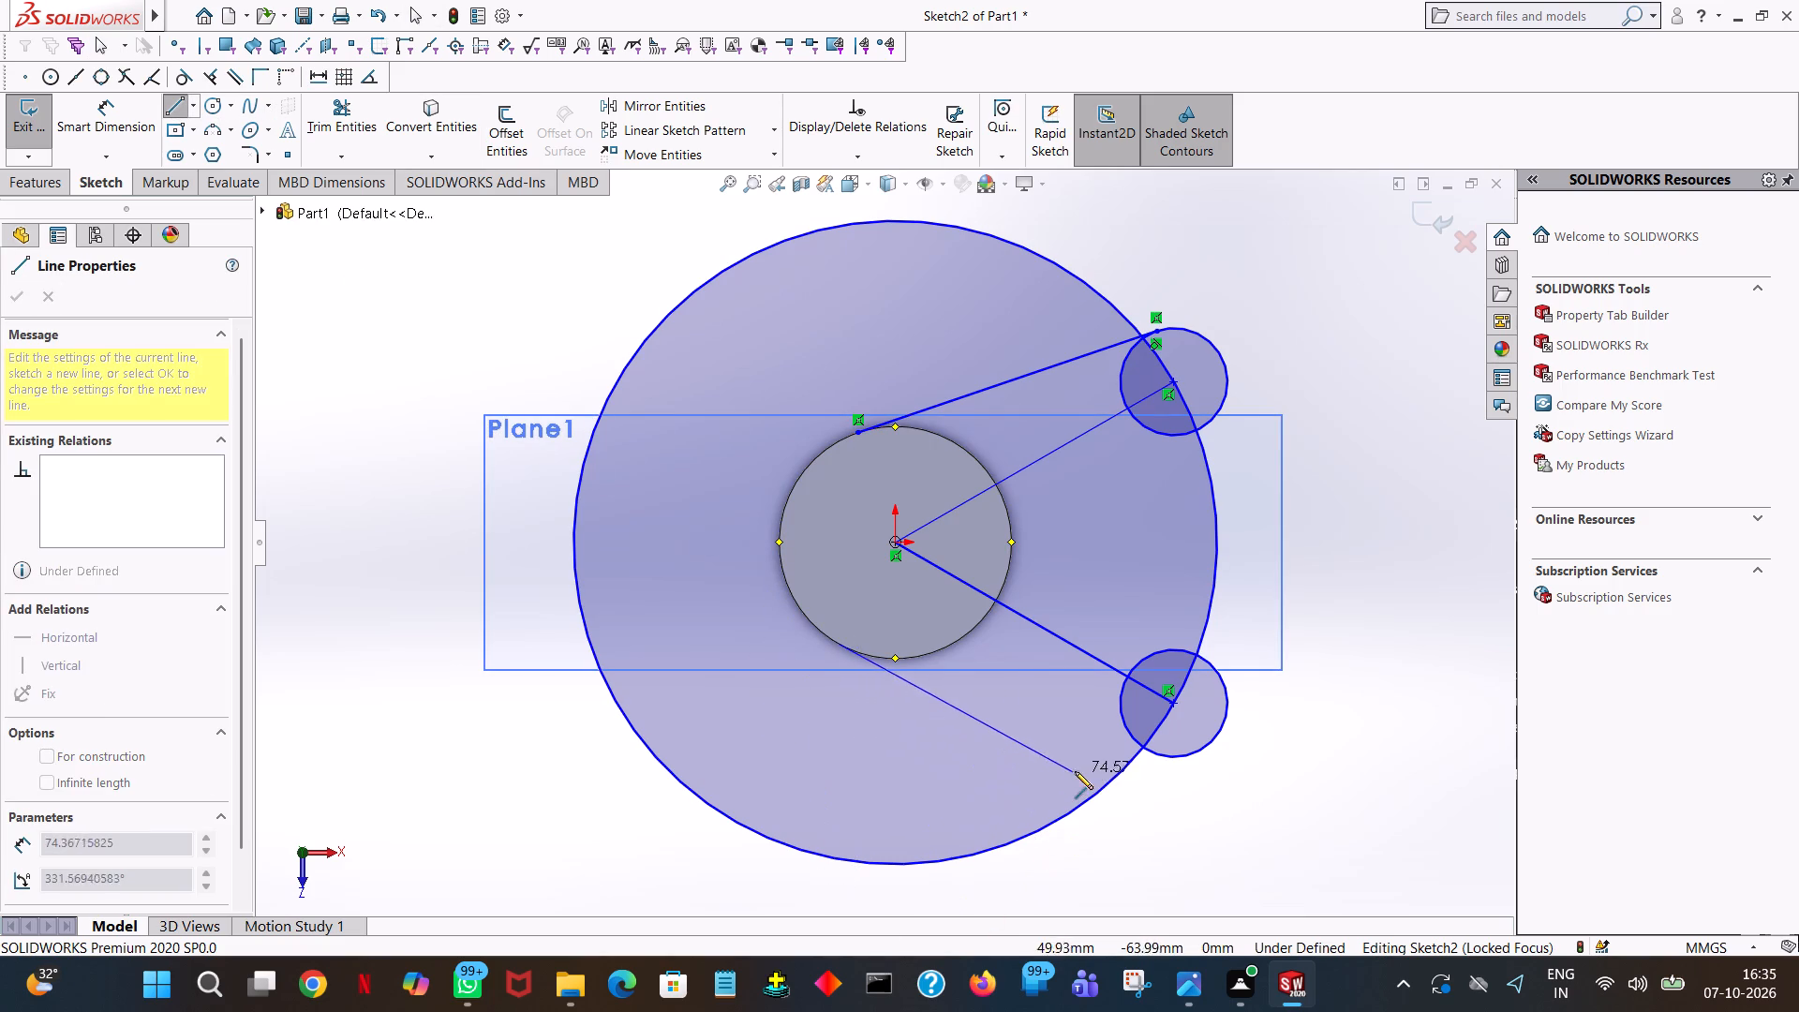
left_click(1155, 754)
right_click(1155, 754)
left_click(1196, 766)
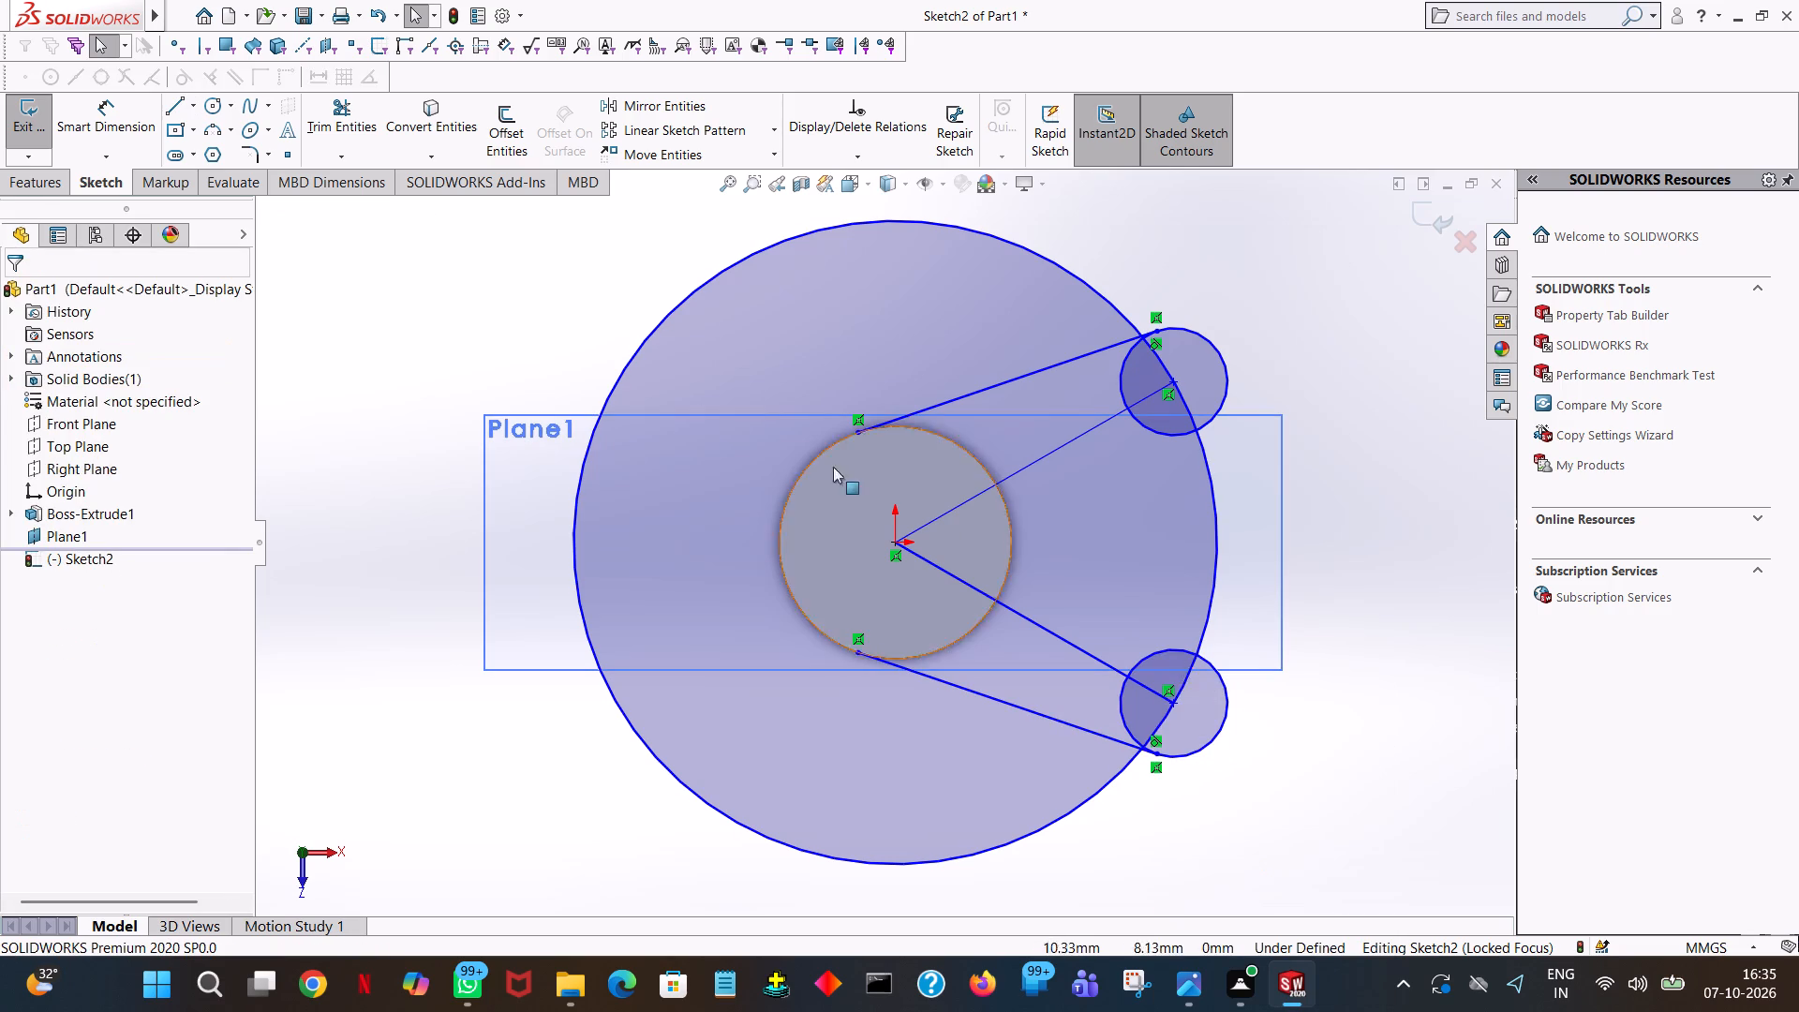
Trim away both angled lines running from the origin to the small circles, including the leftover segments inside the circles.
left_click(359, 126)
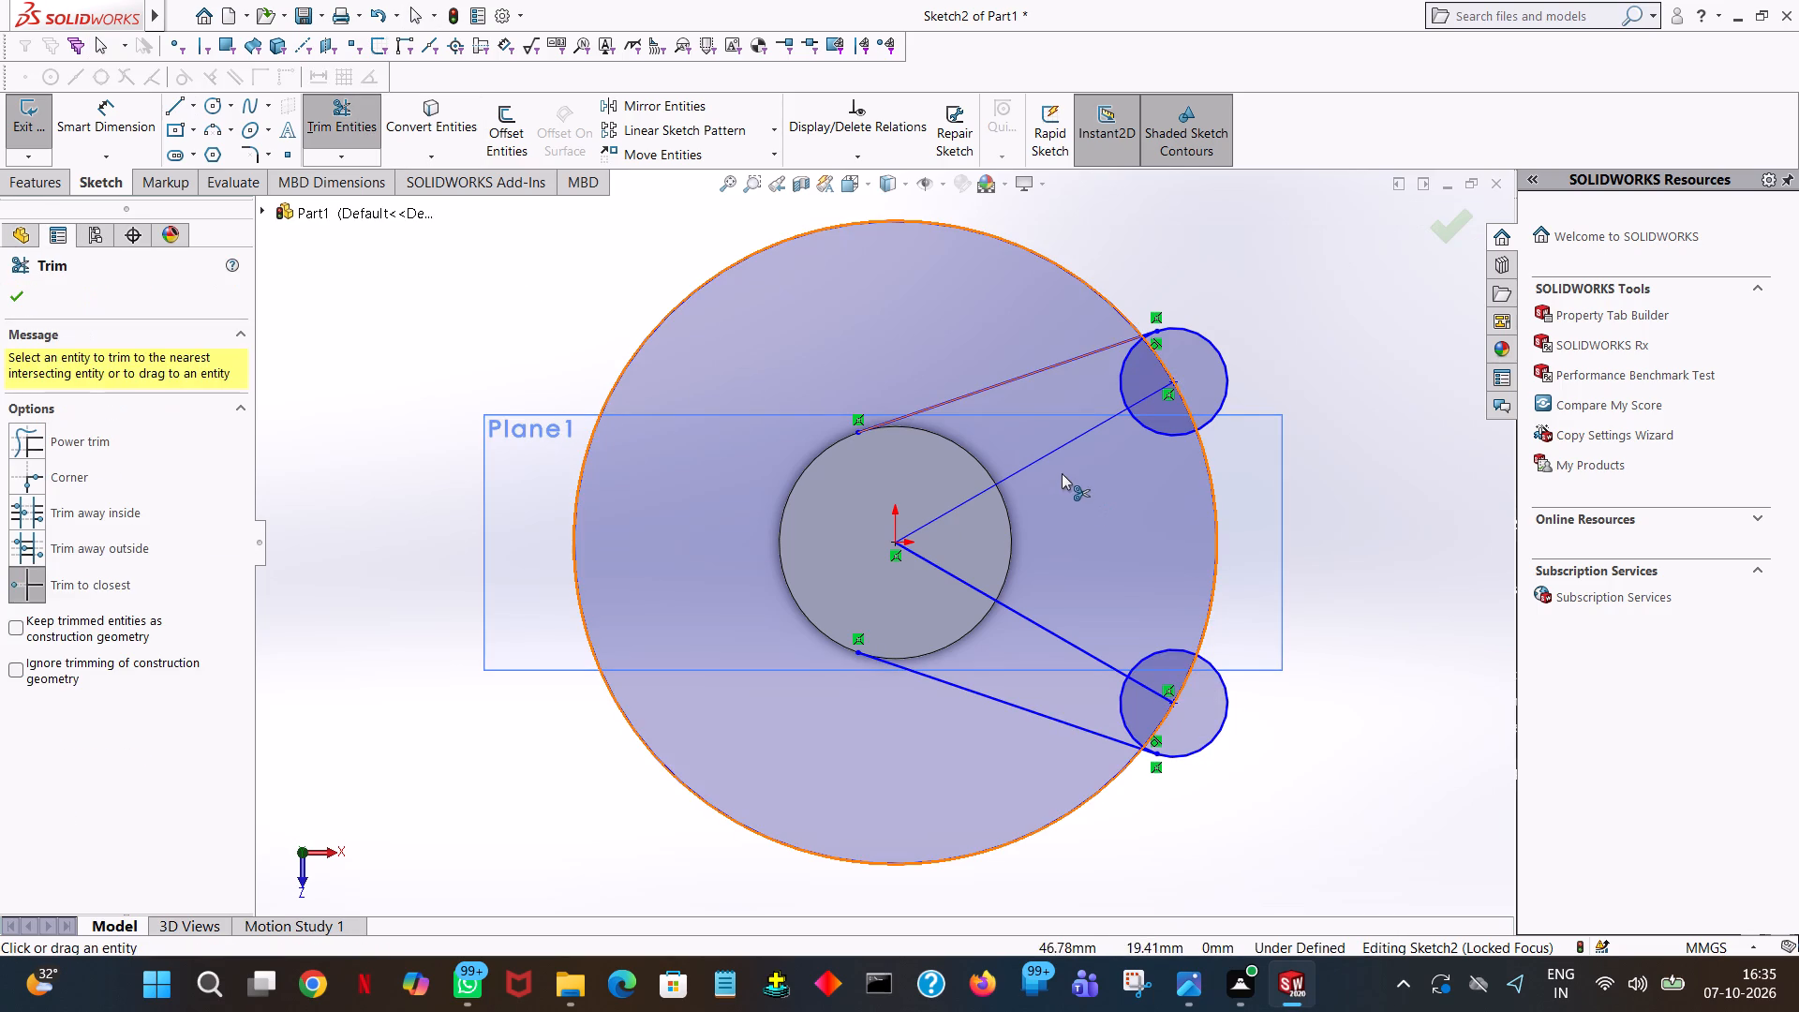
left_click(1056, 452)
left_click(947, 574)
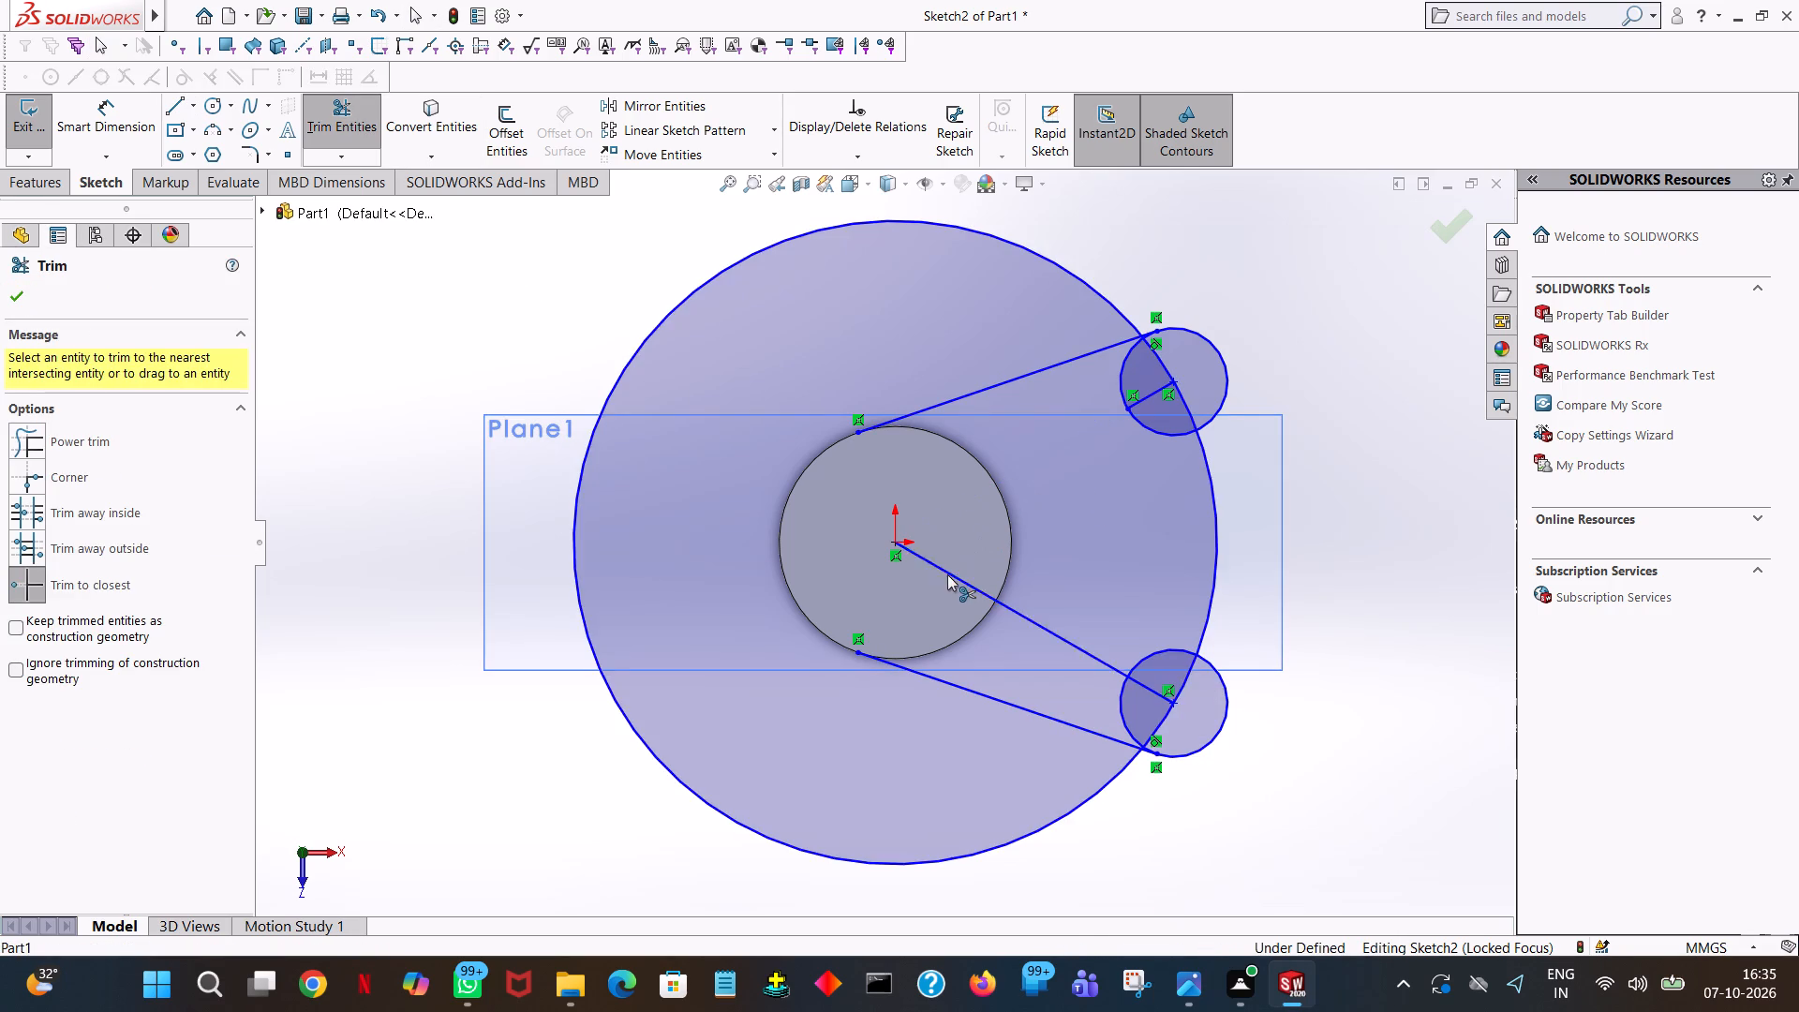
left_click(1147, 687)
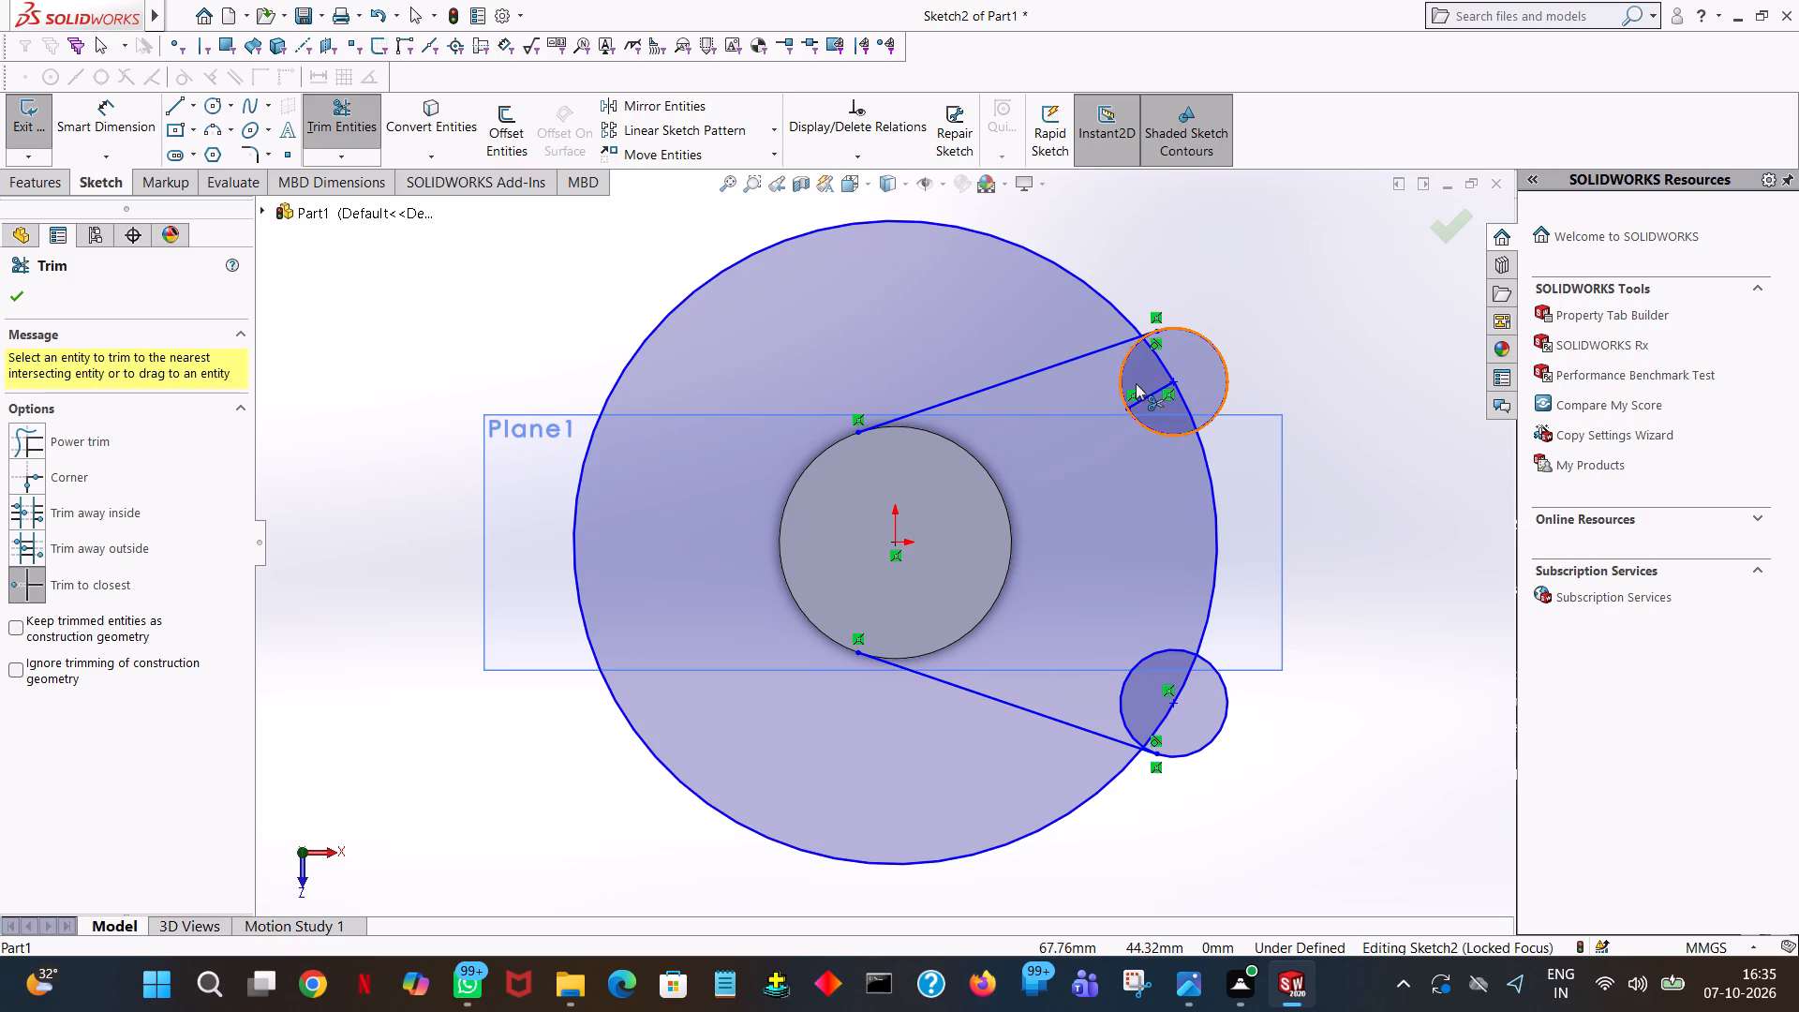
left_click(1150, 393)
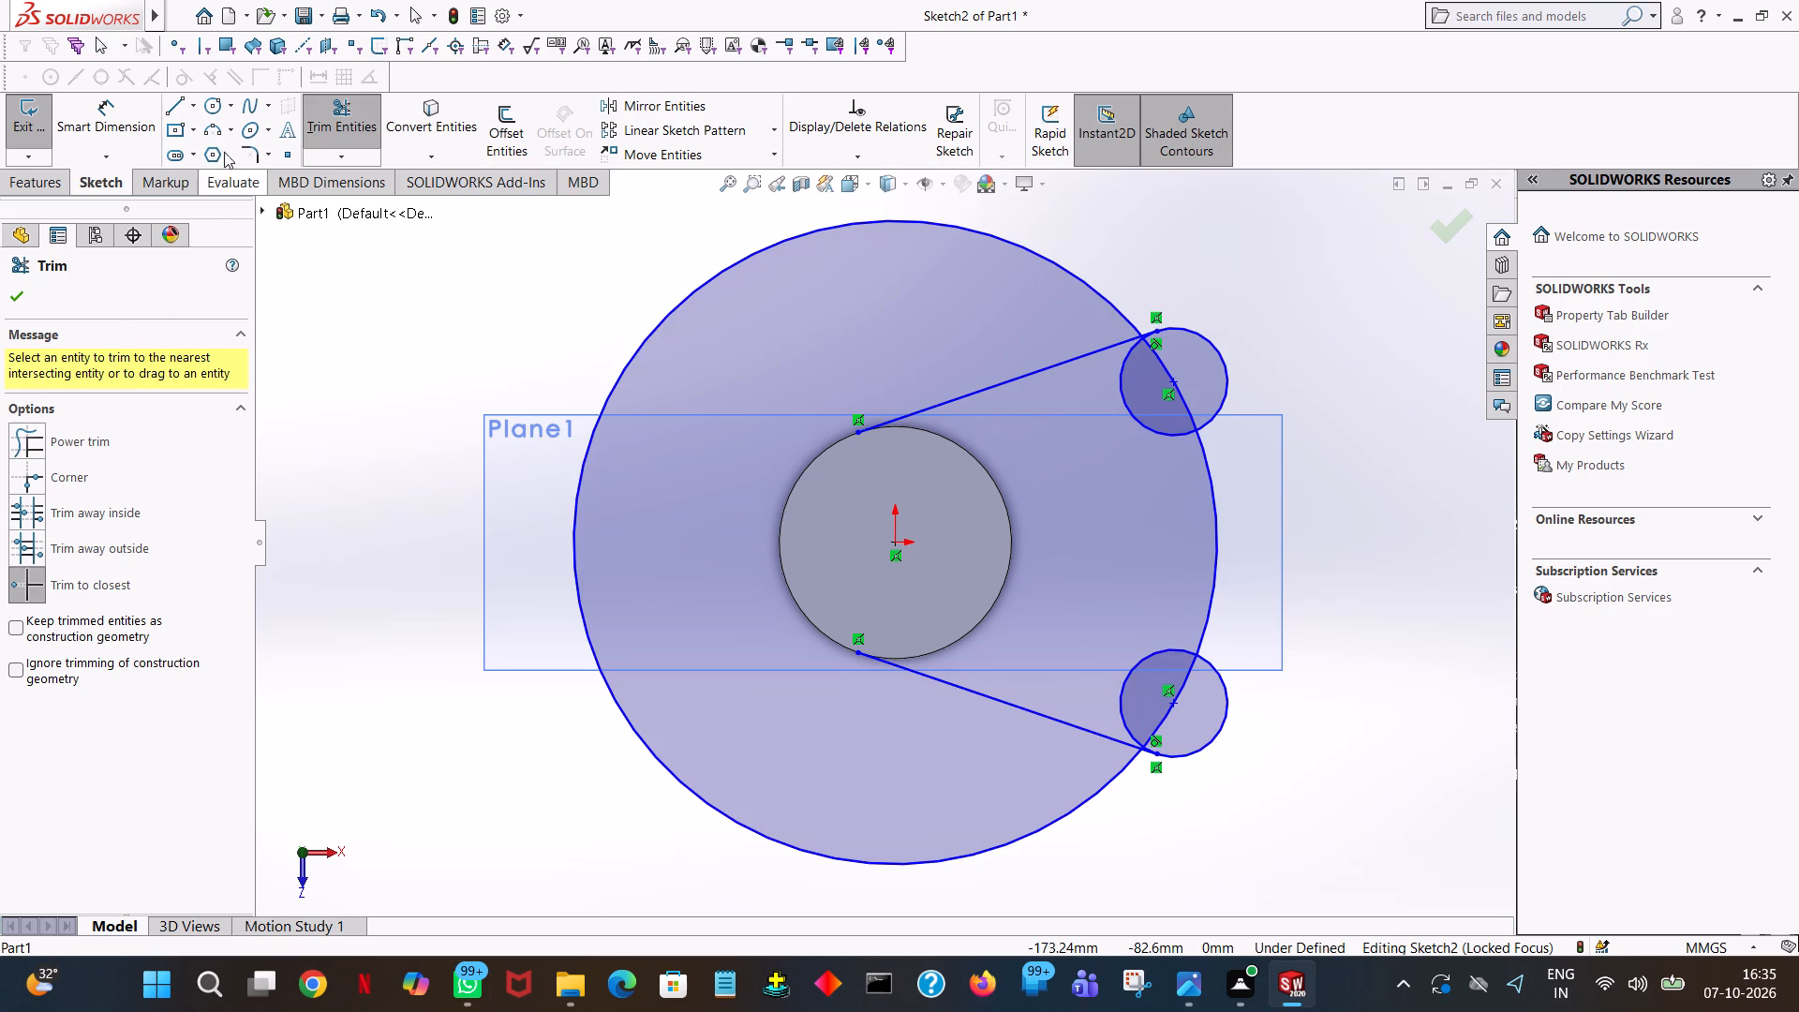
Sketch a circle of radius 32.5 mm centred on the origin, coinciding with the cylinder's edge.
left_click(222, 105)
left_click(894, 543)
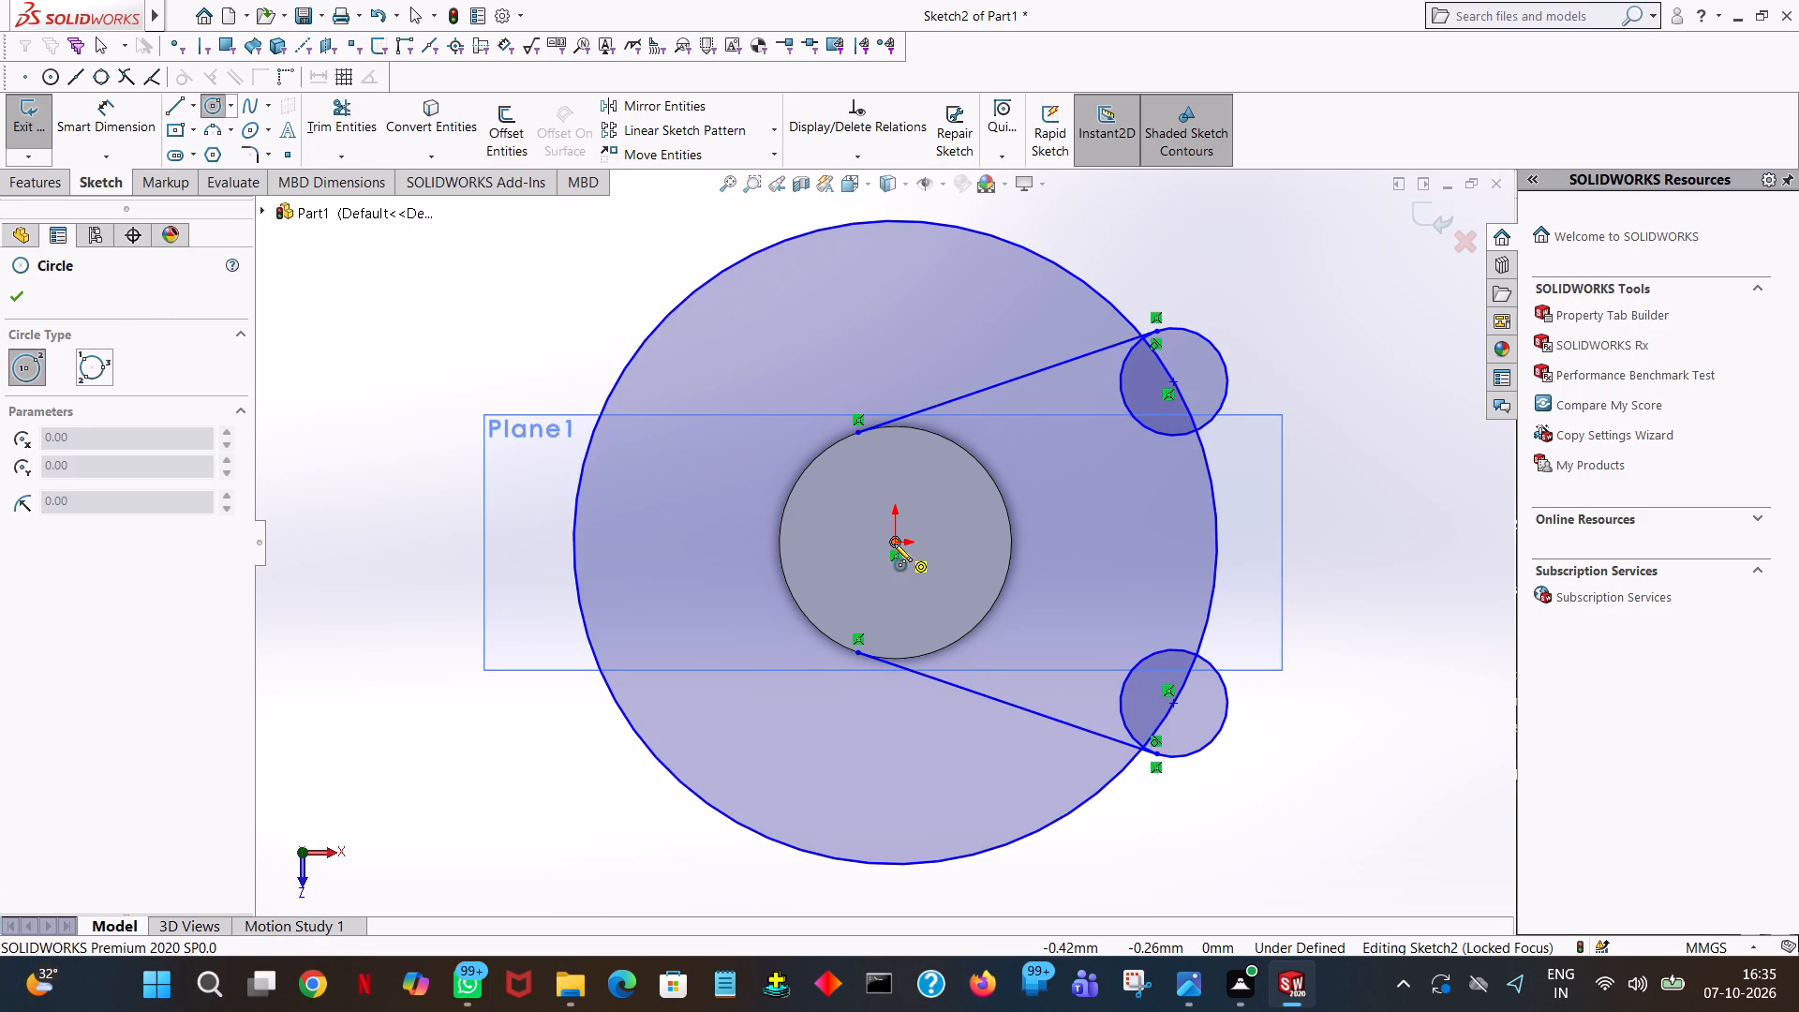
left_click(784, 505)
right_click(784, 505)
left_click(853, 519)
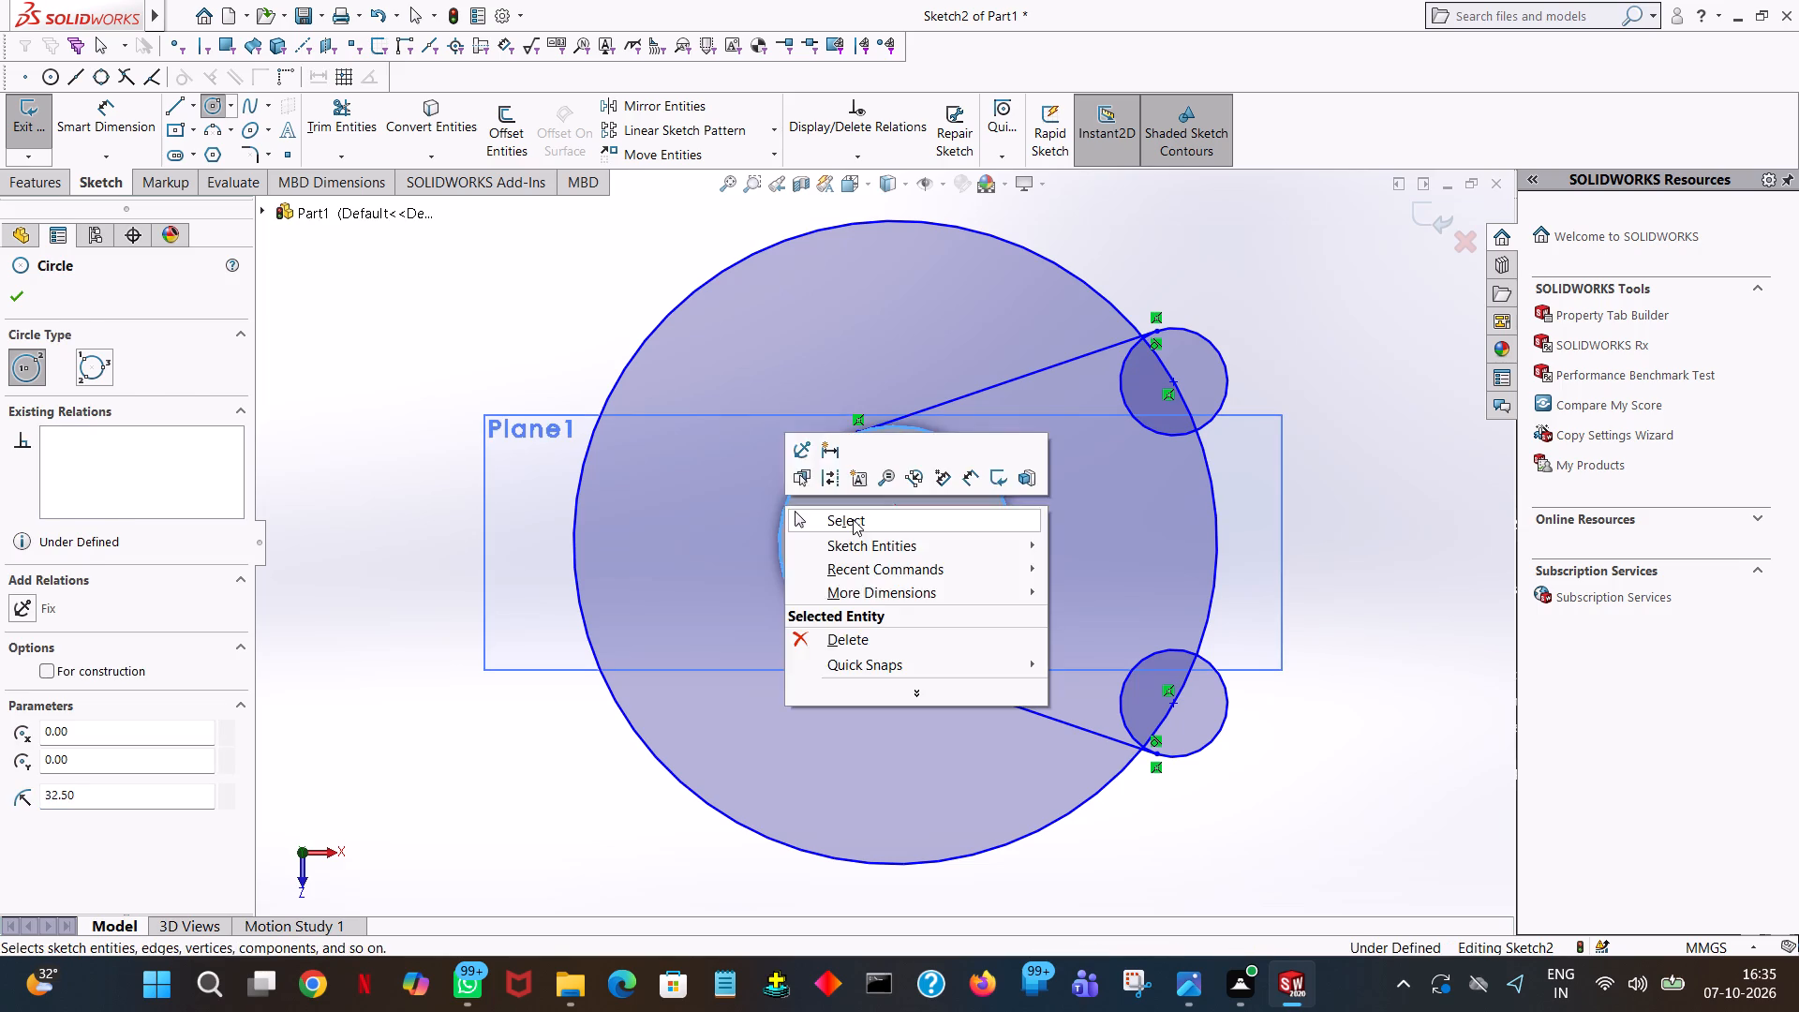
Trim away the 32.5 mm radius circle's arc facing away from the small circles, between the two tangent lines.
left_click(322, 126)
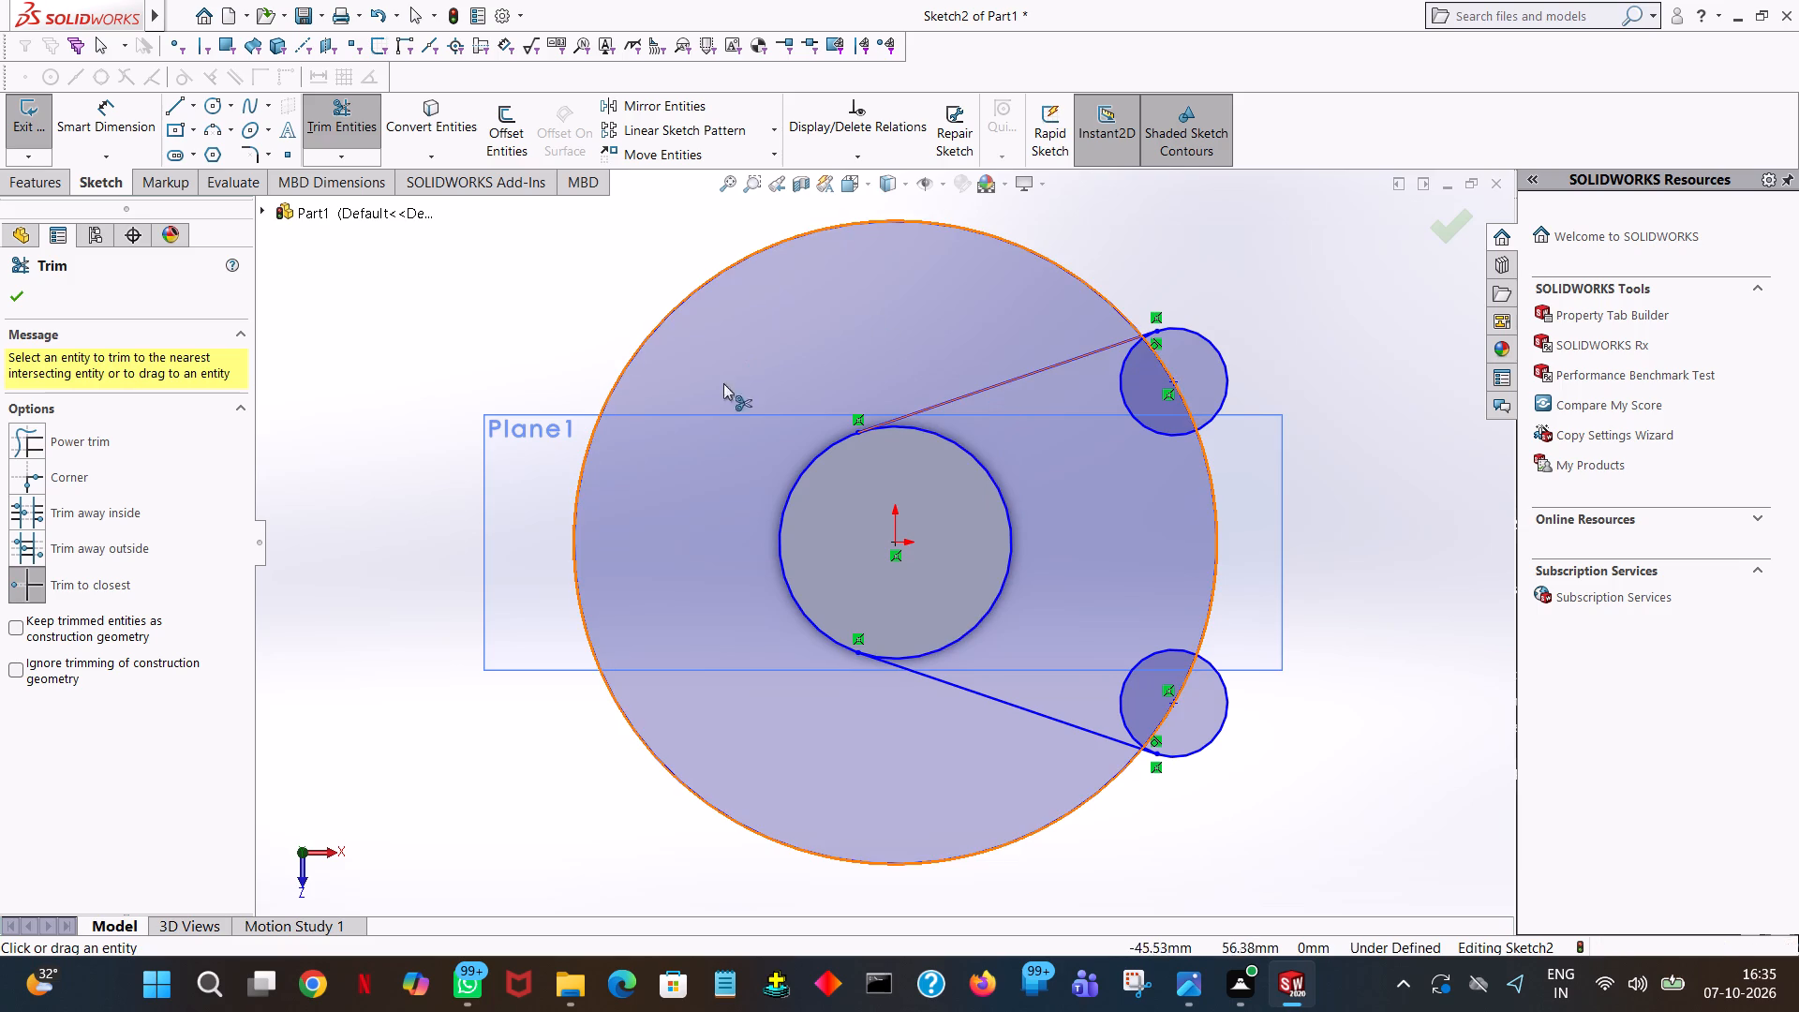
left_click(795, 477)
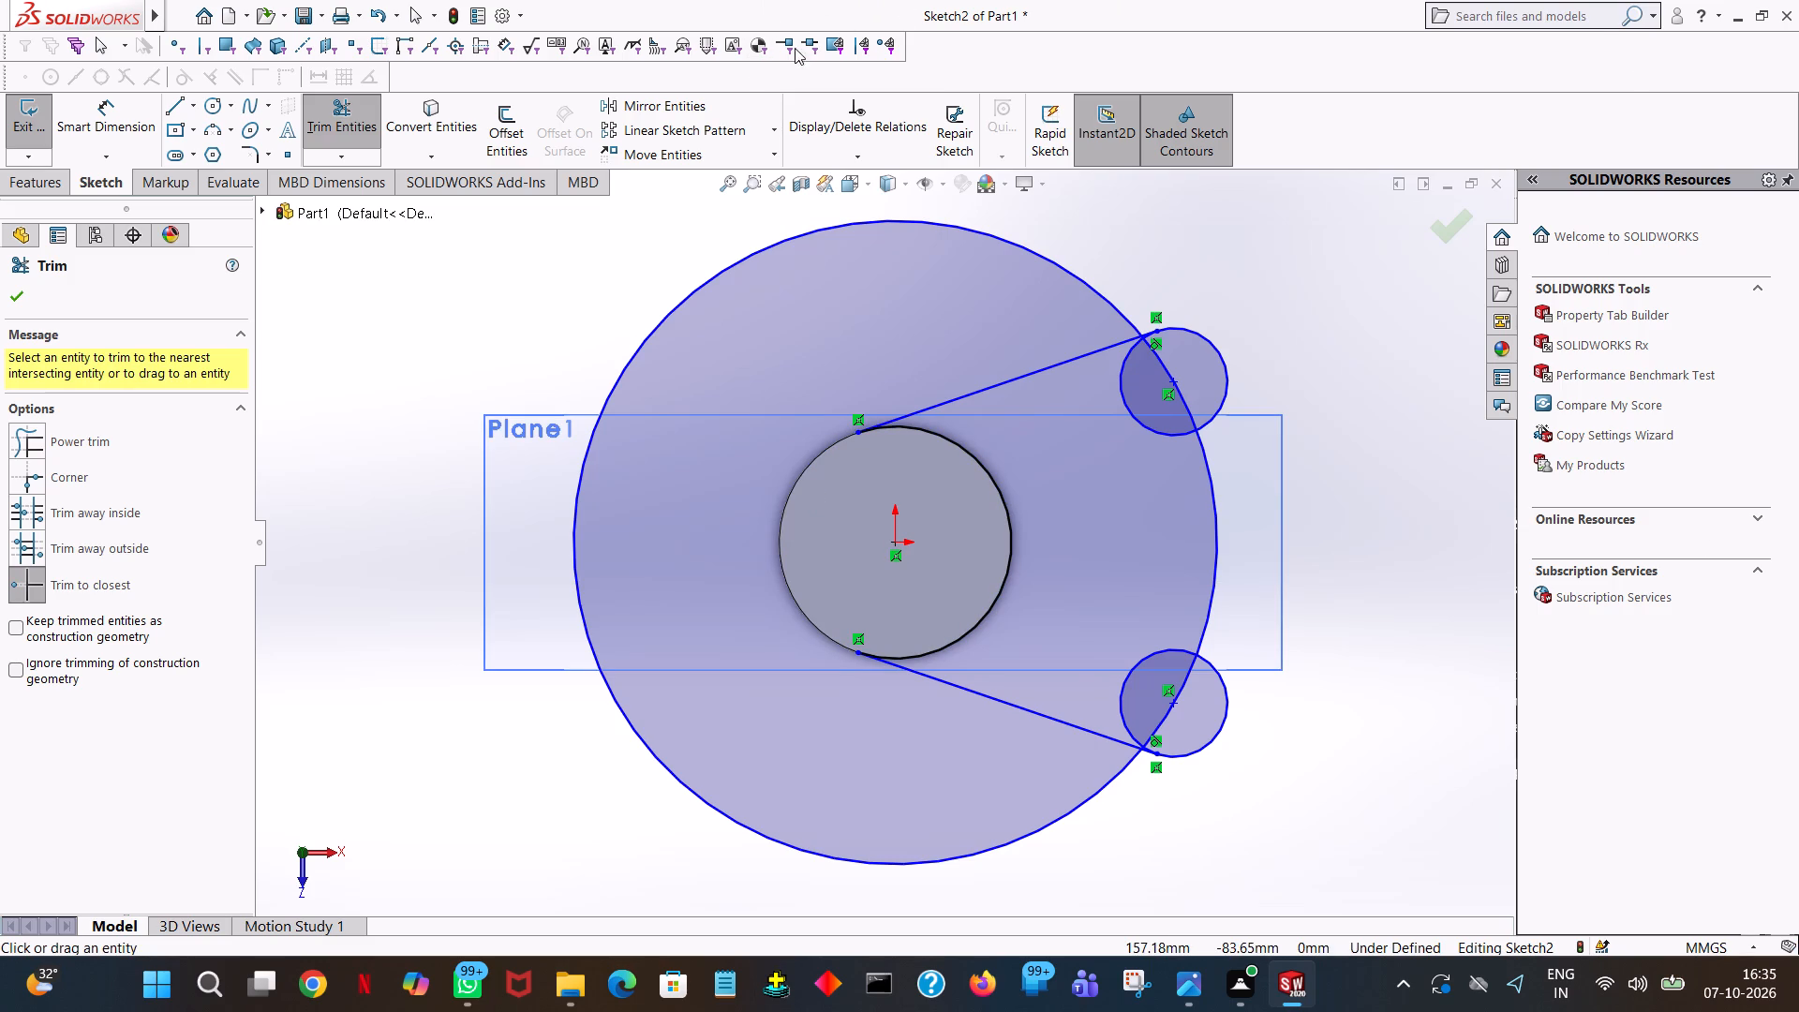
Sketch a circle of radius 68 mm centred on the origin.
left_click(212, 107)
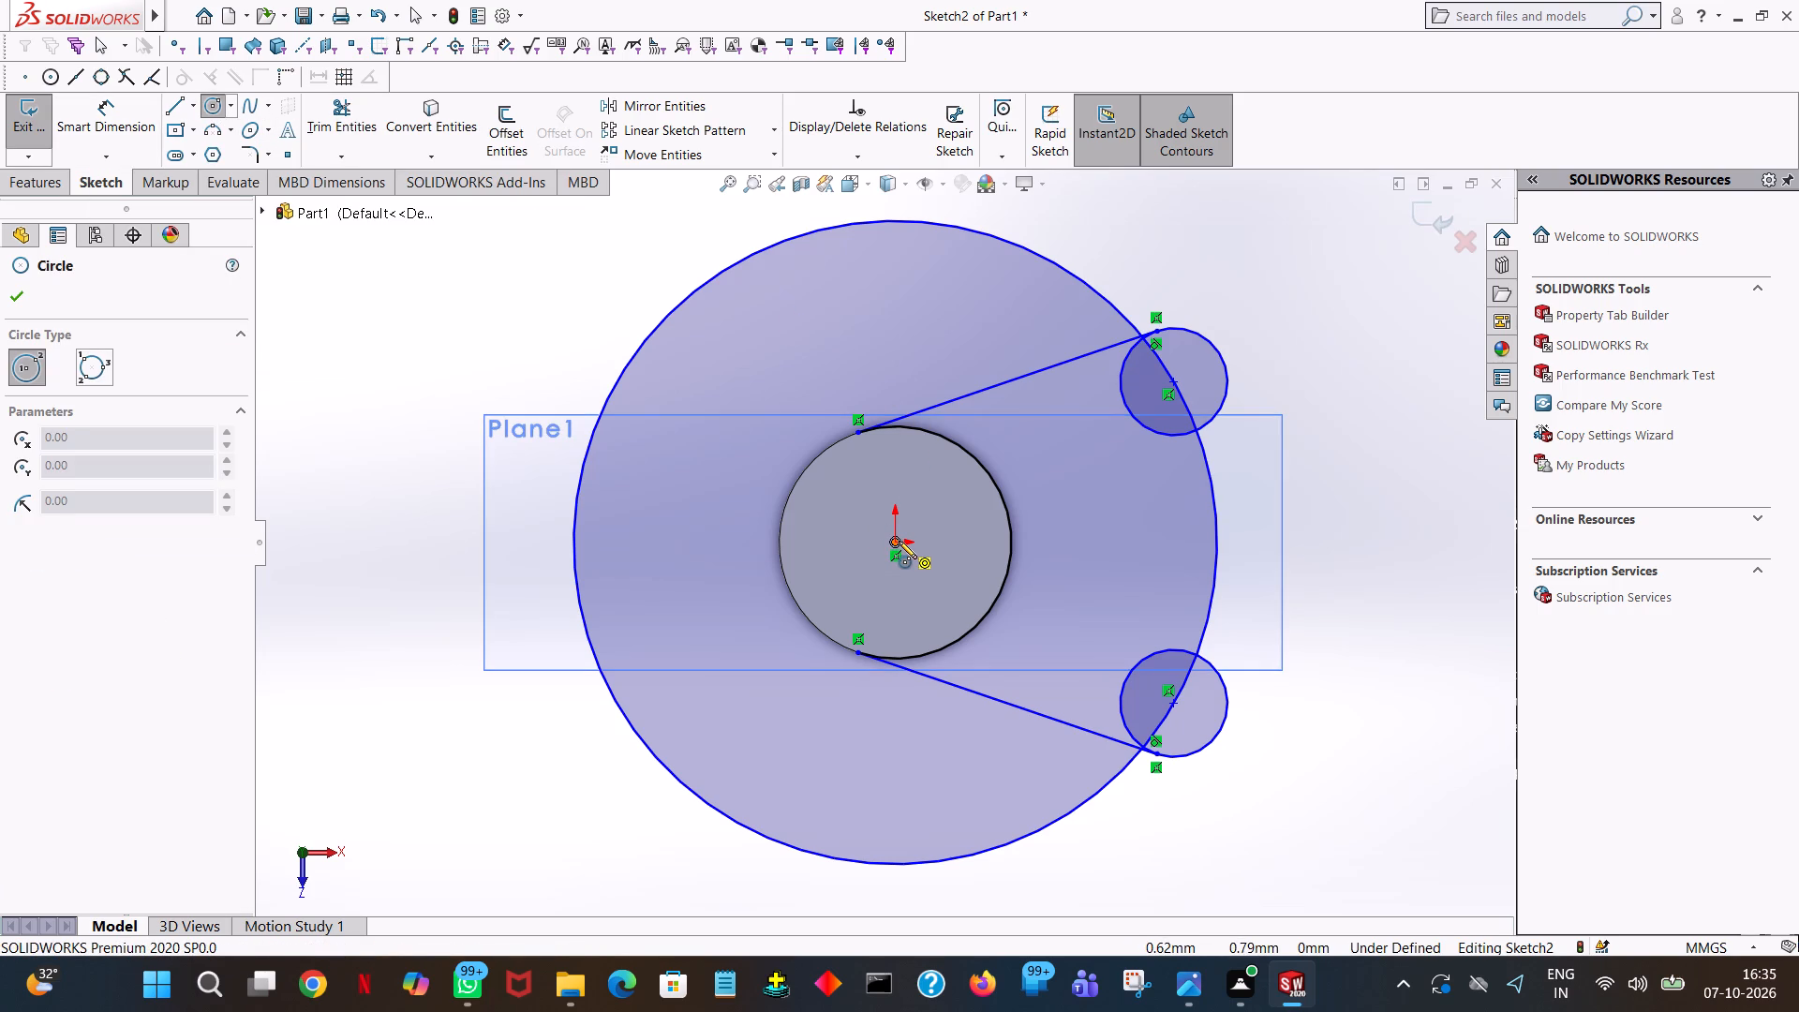
left_click(899, 541)
left_click(1092, 474)
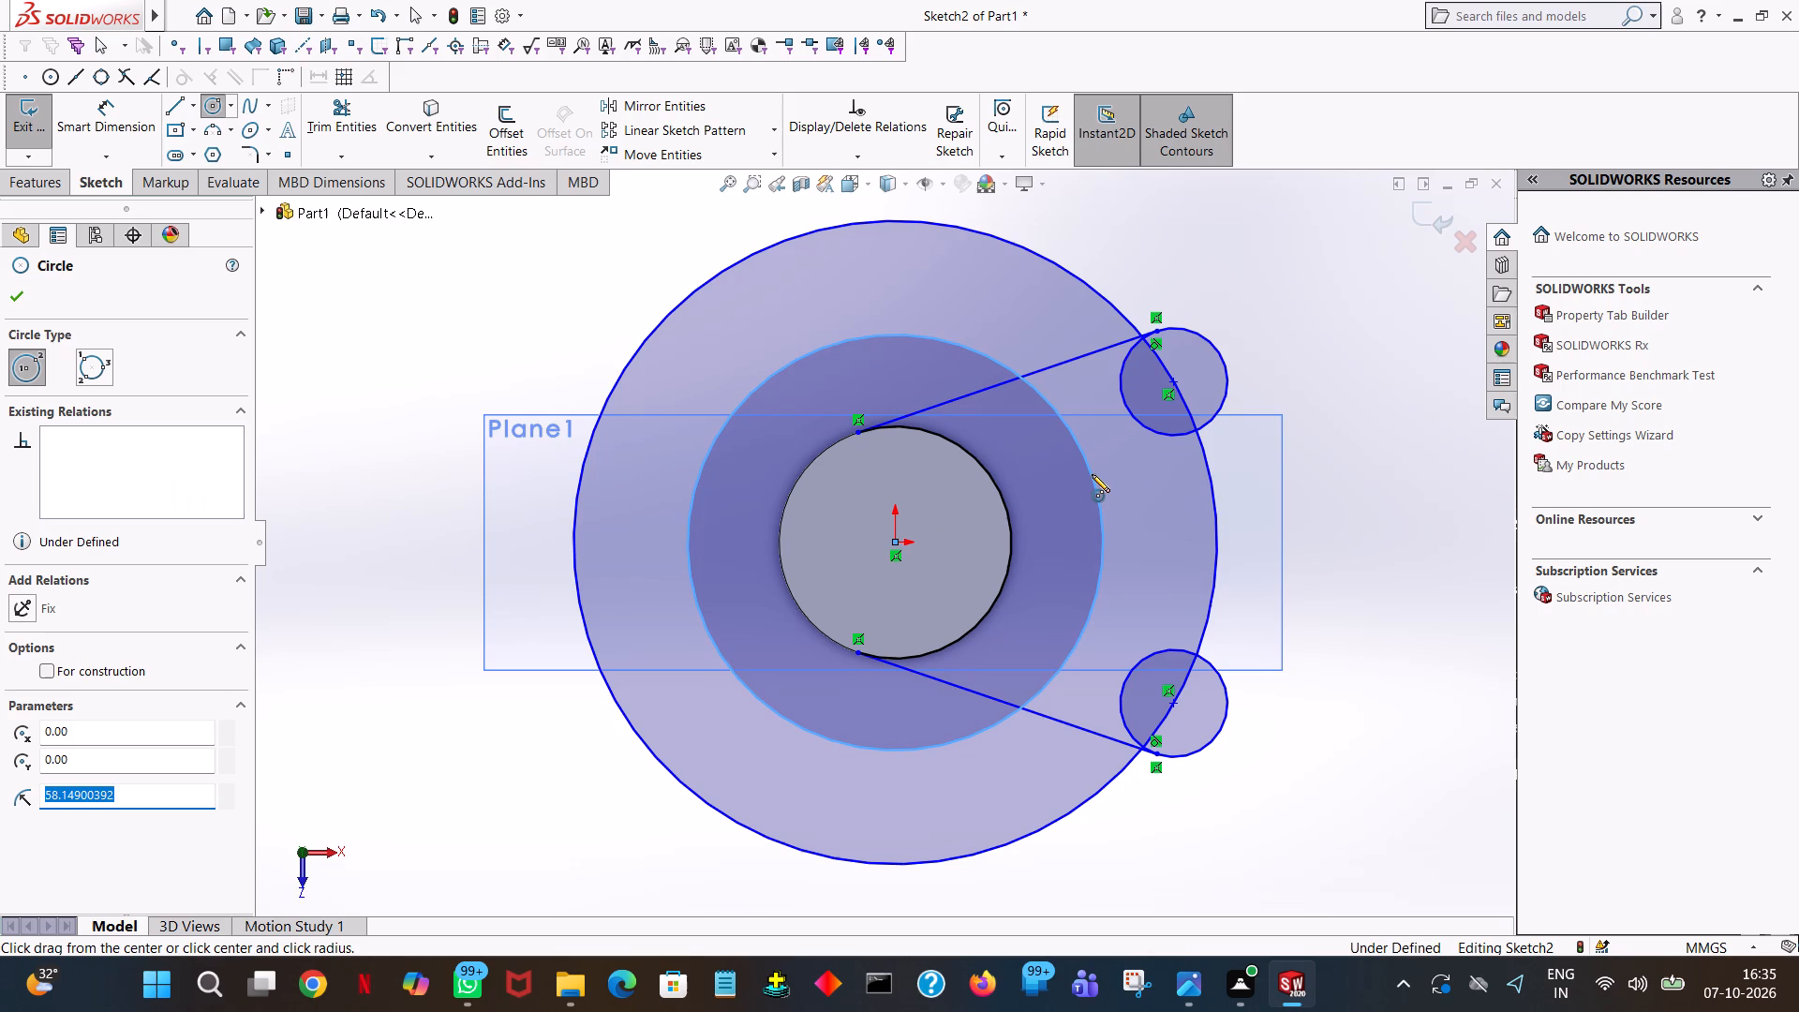
type("68")
key("Return")
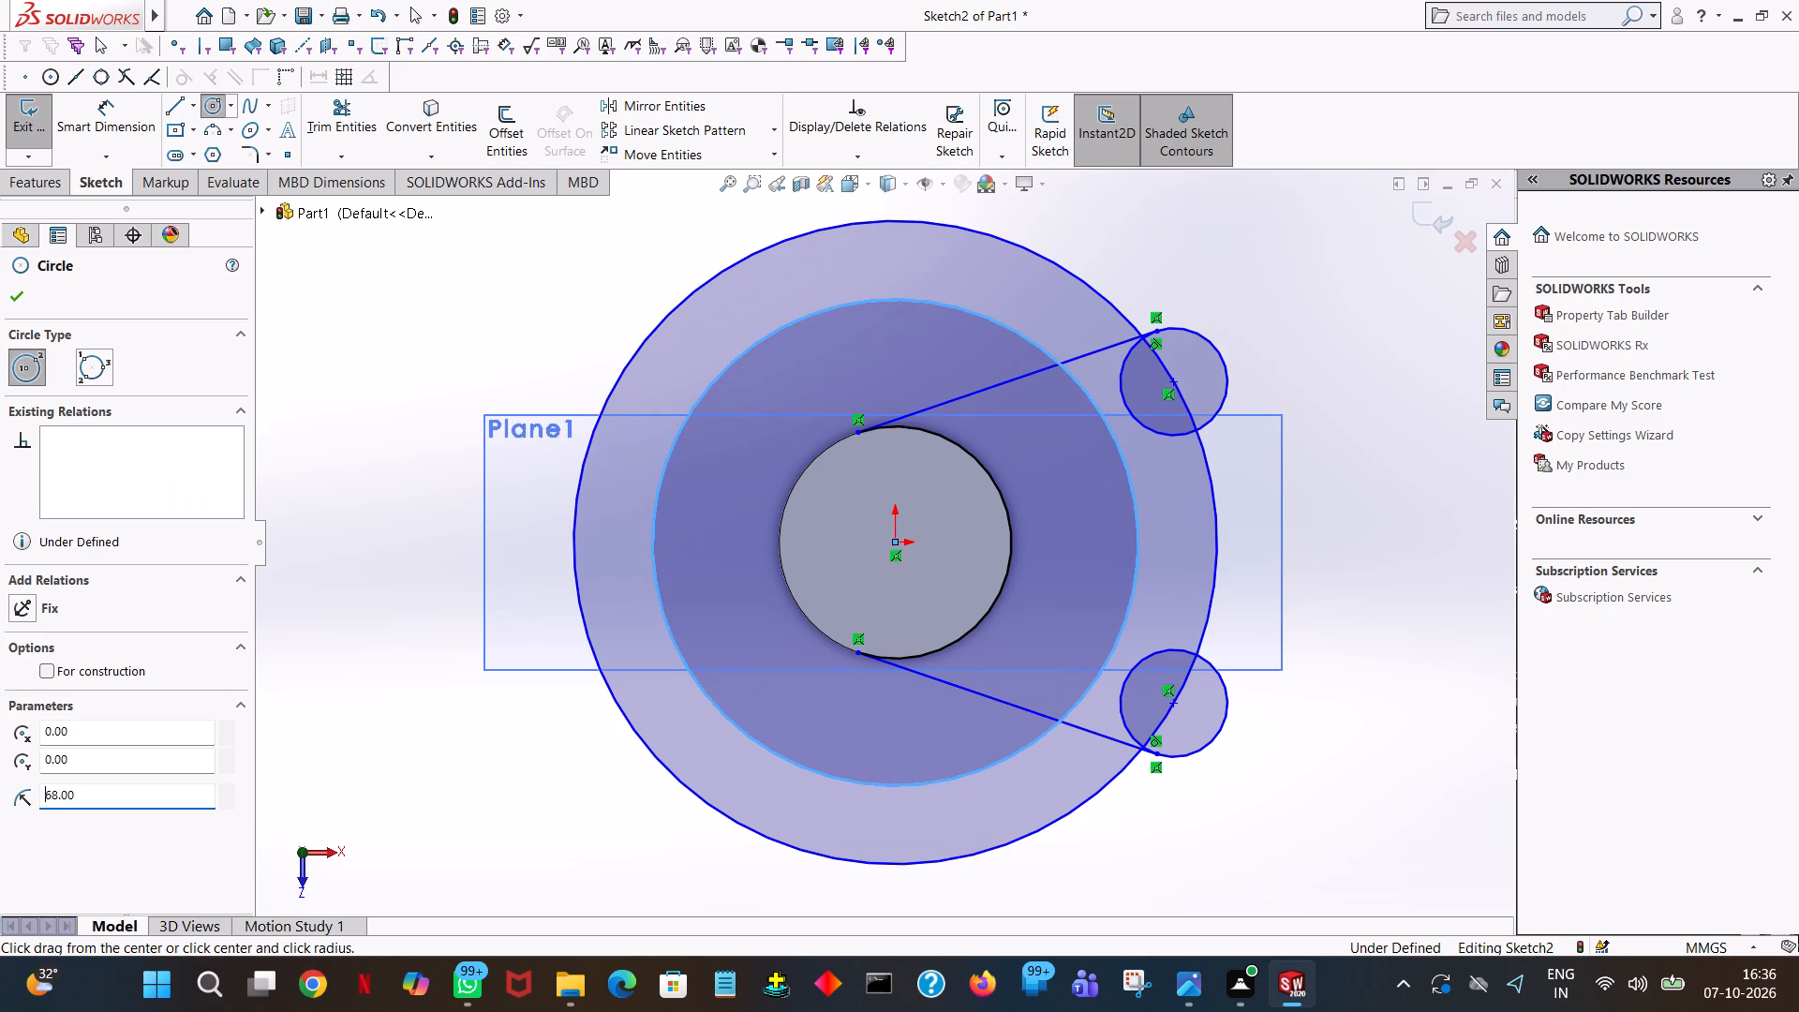
right_click(1092, 474)
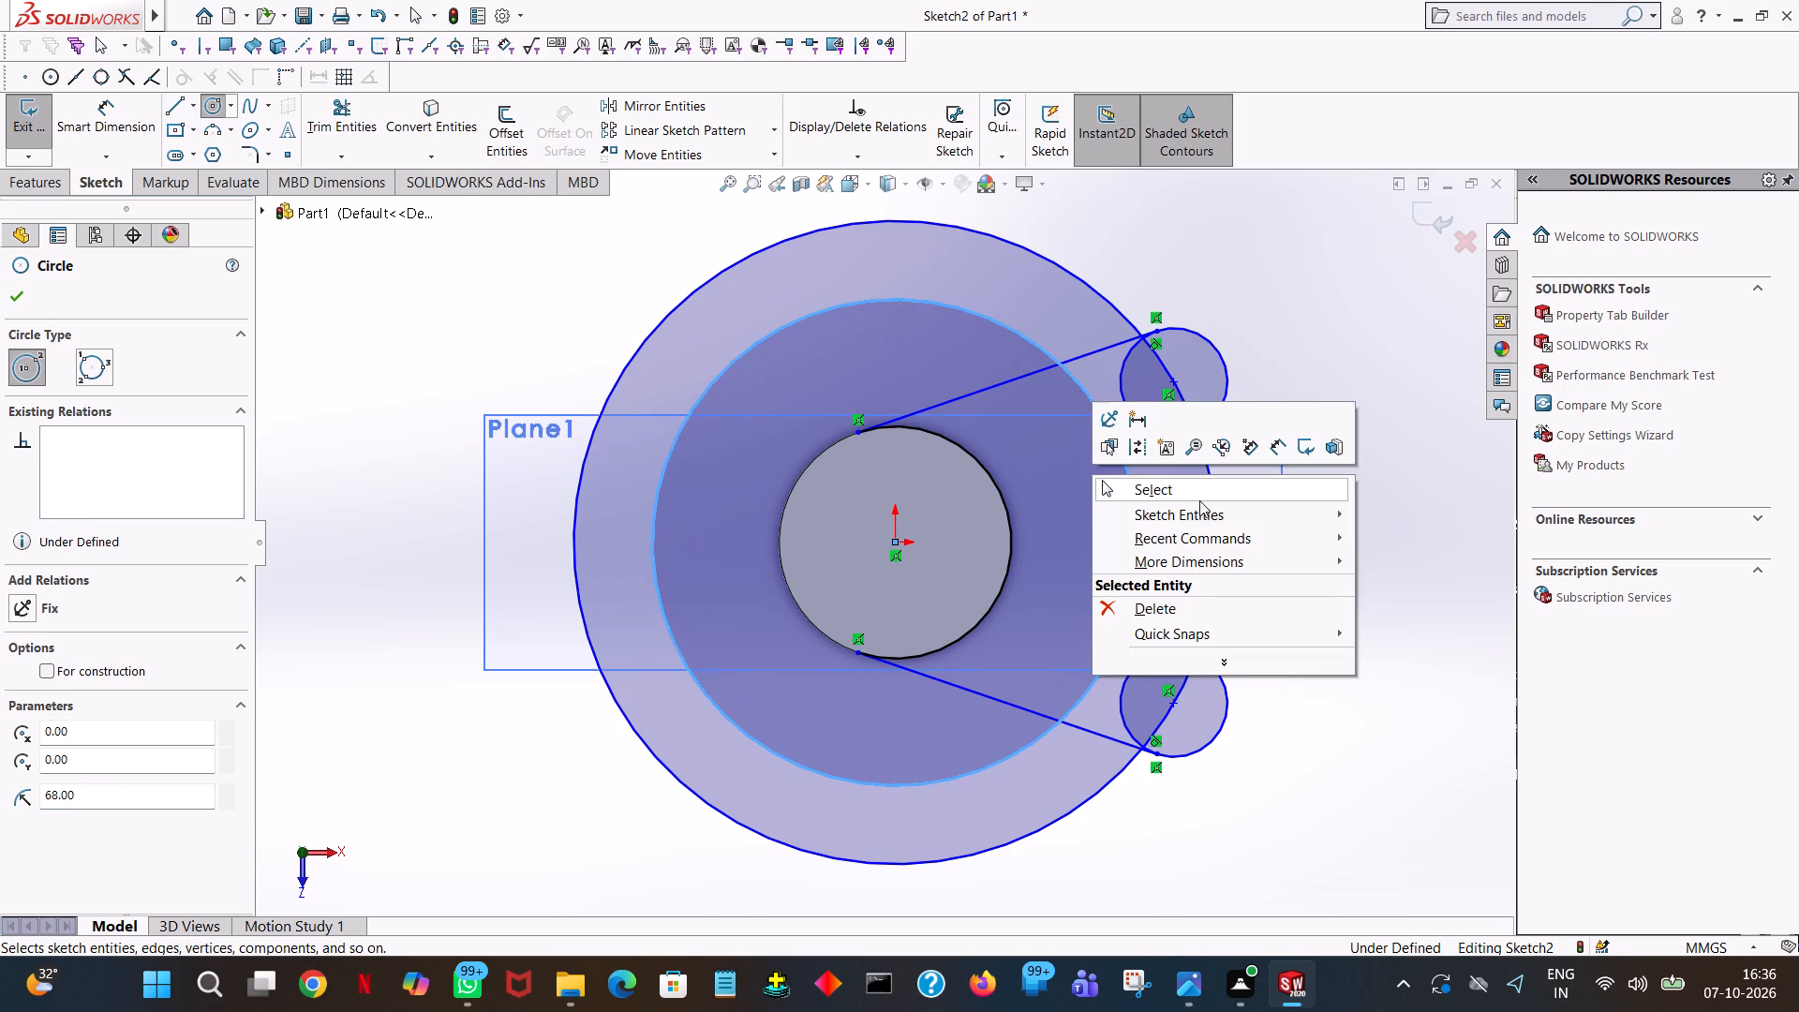
left_click(1199, 500)
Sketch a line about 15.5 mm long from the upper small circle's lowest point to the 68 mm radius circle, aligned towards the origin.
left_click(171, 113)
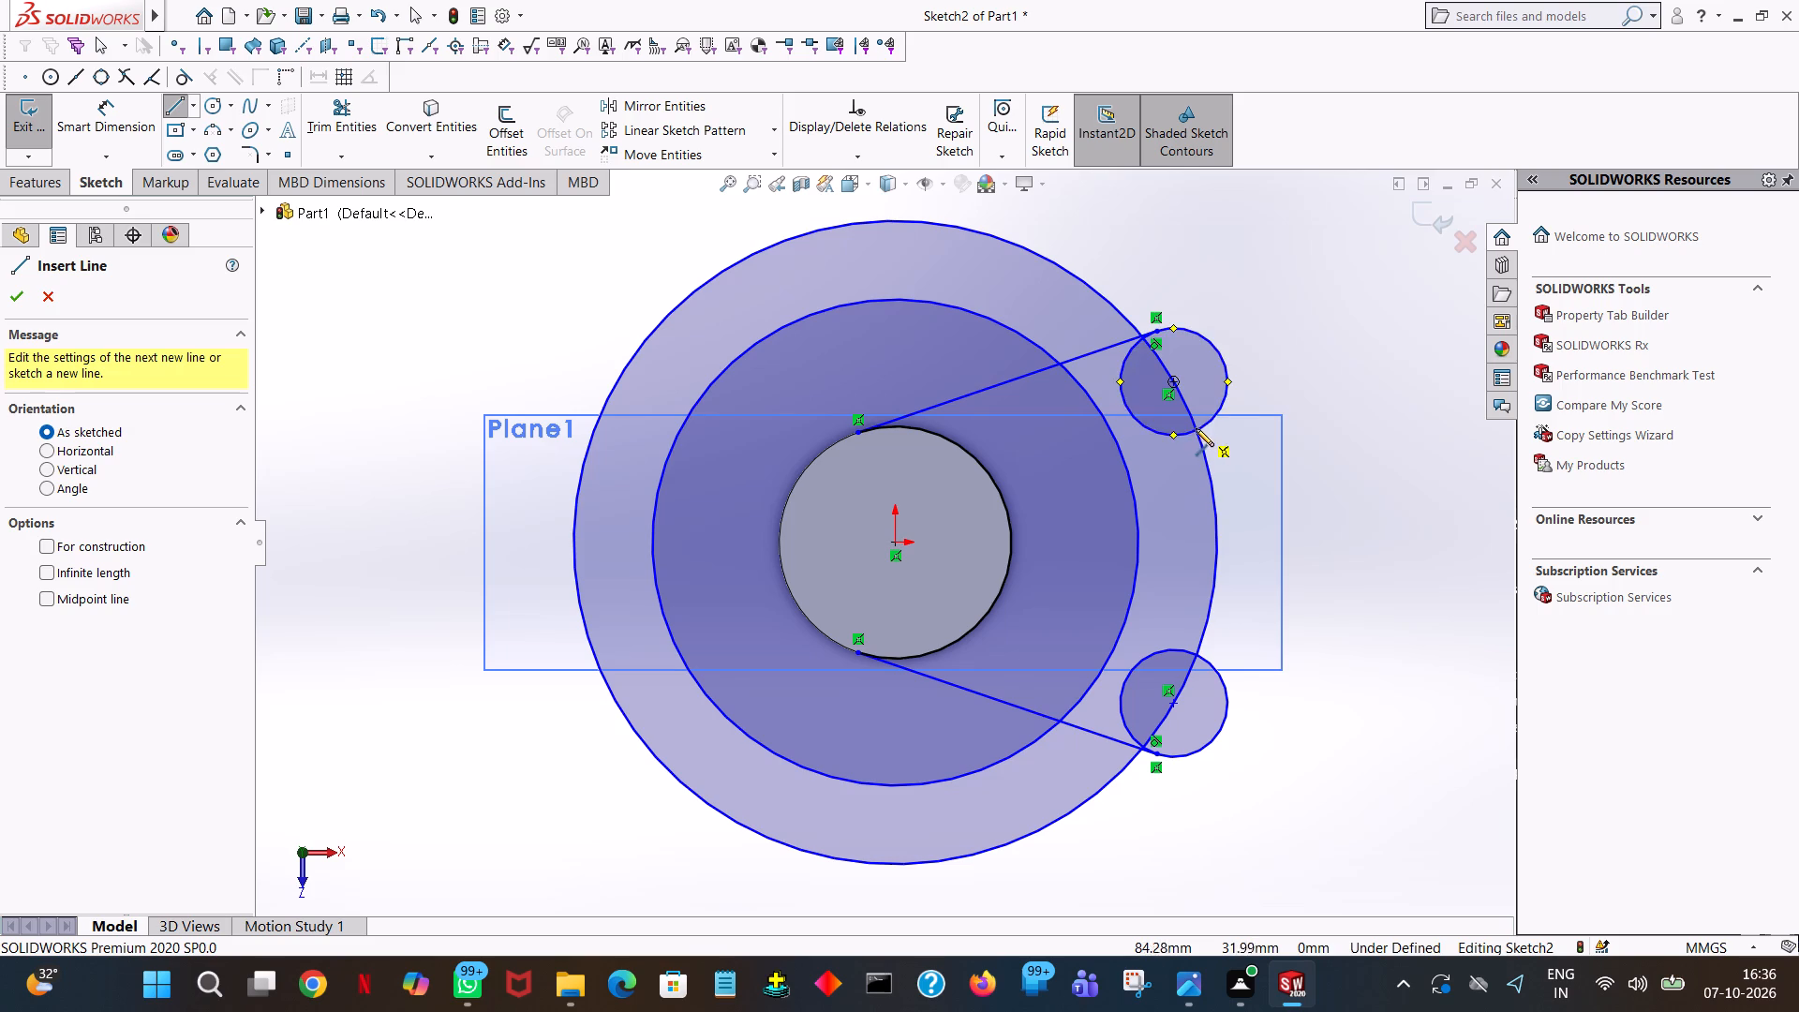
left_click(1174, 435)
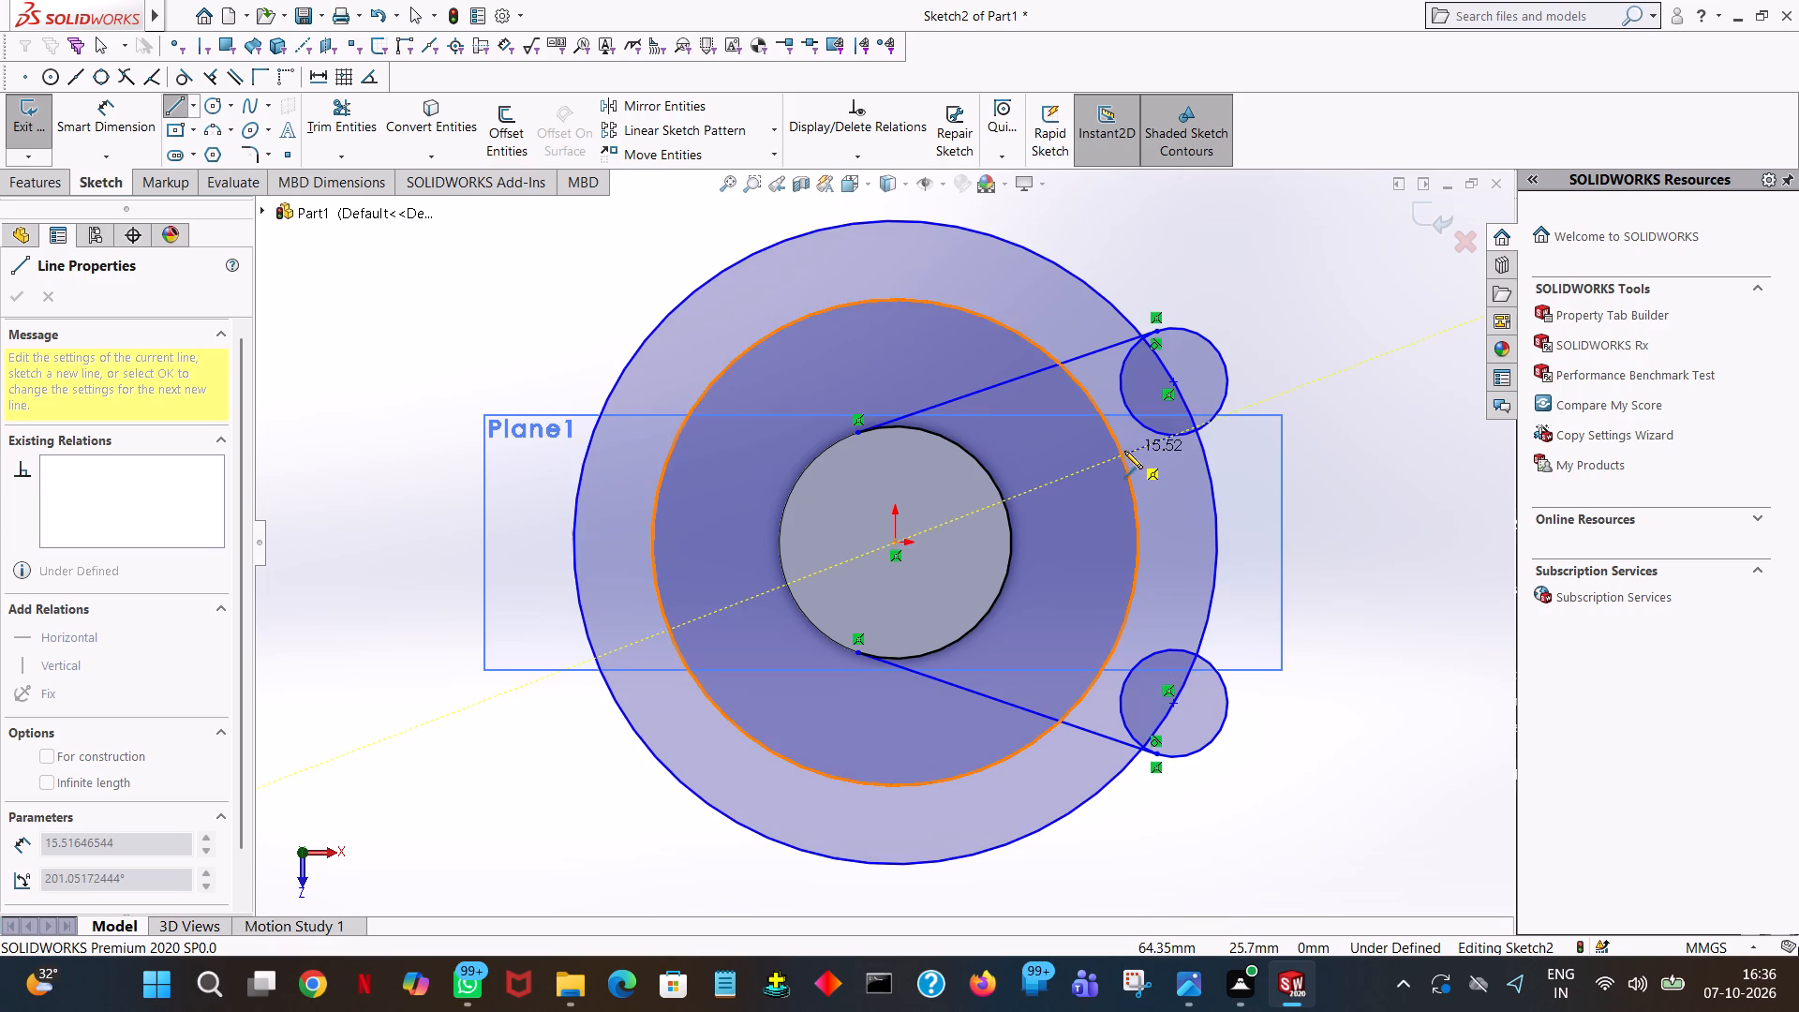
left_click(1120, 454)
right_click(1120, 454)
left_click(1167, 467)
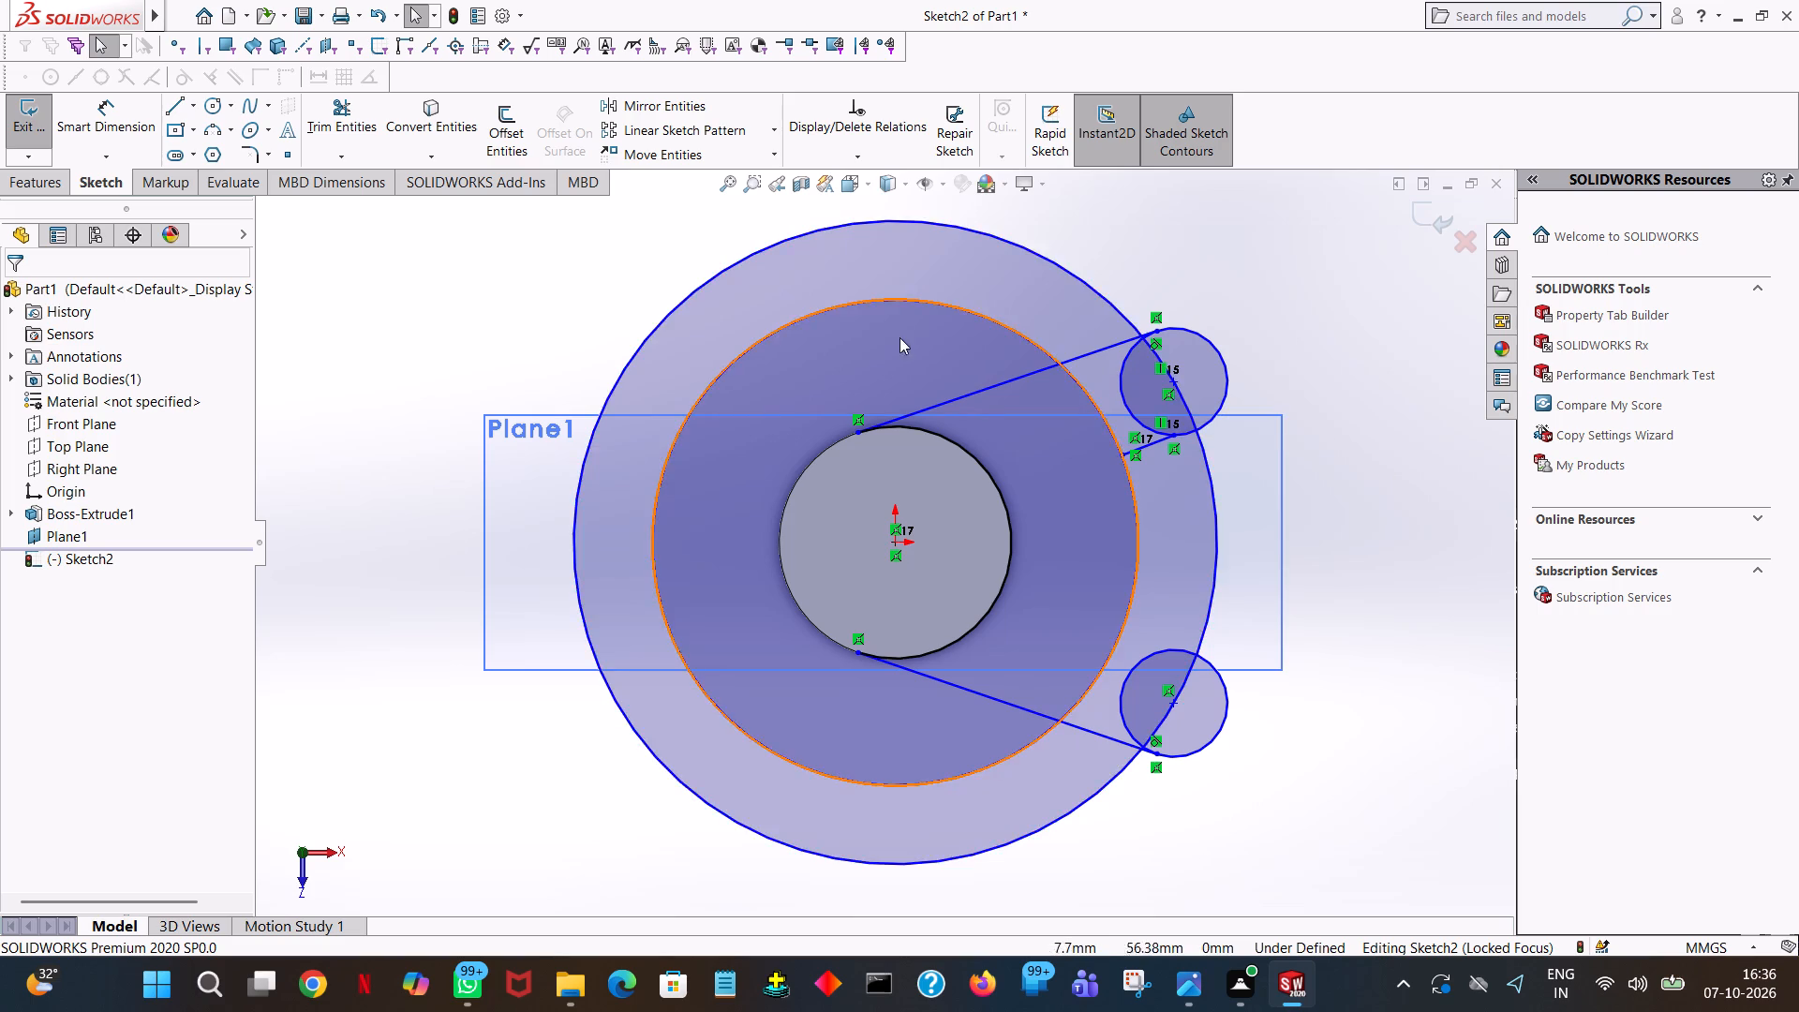
Sketch a line about 87 mm long from the origin, tangent to the inner side of the lower small circle.
left_click(166, 111)
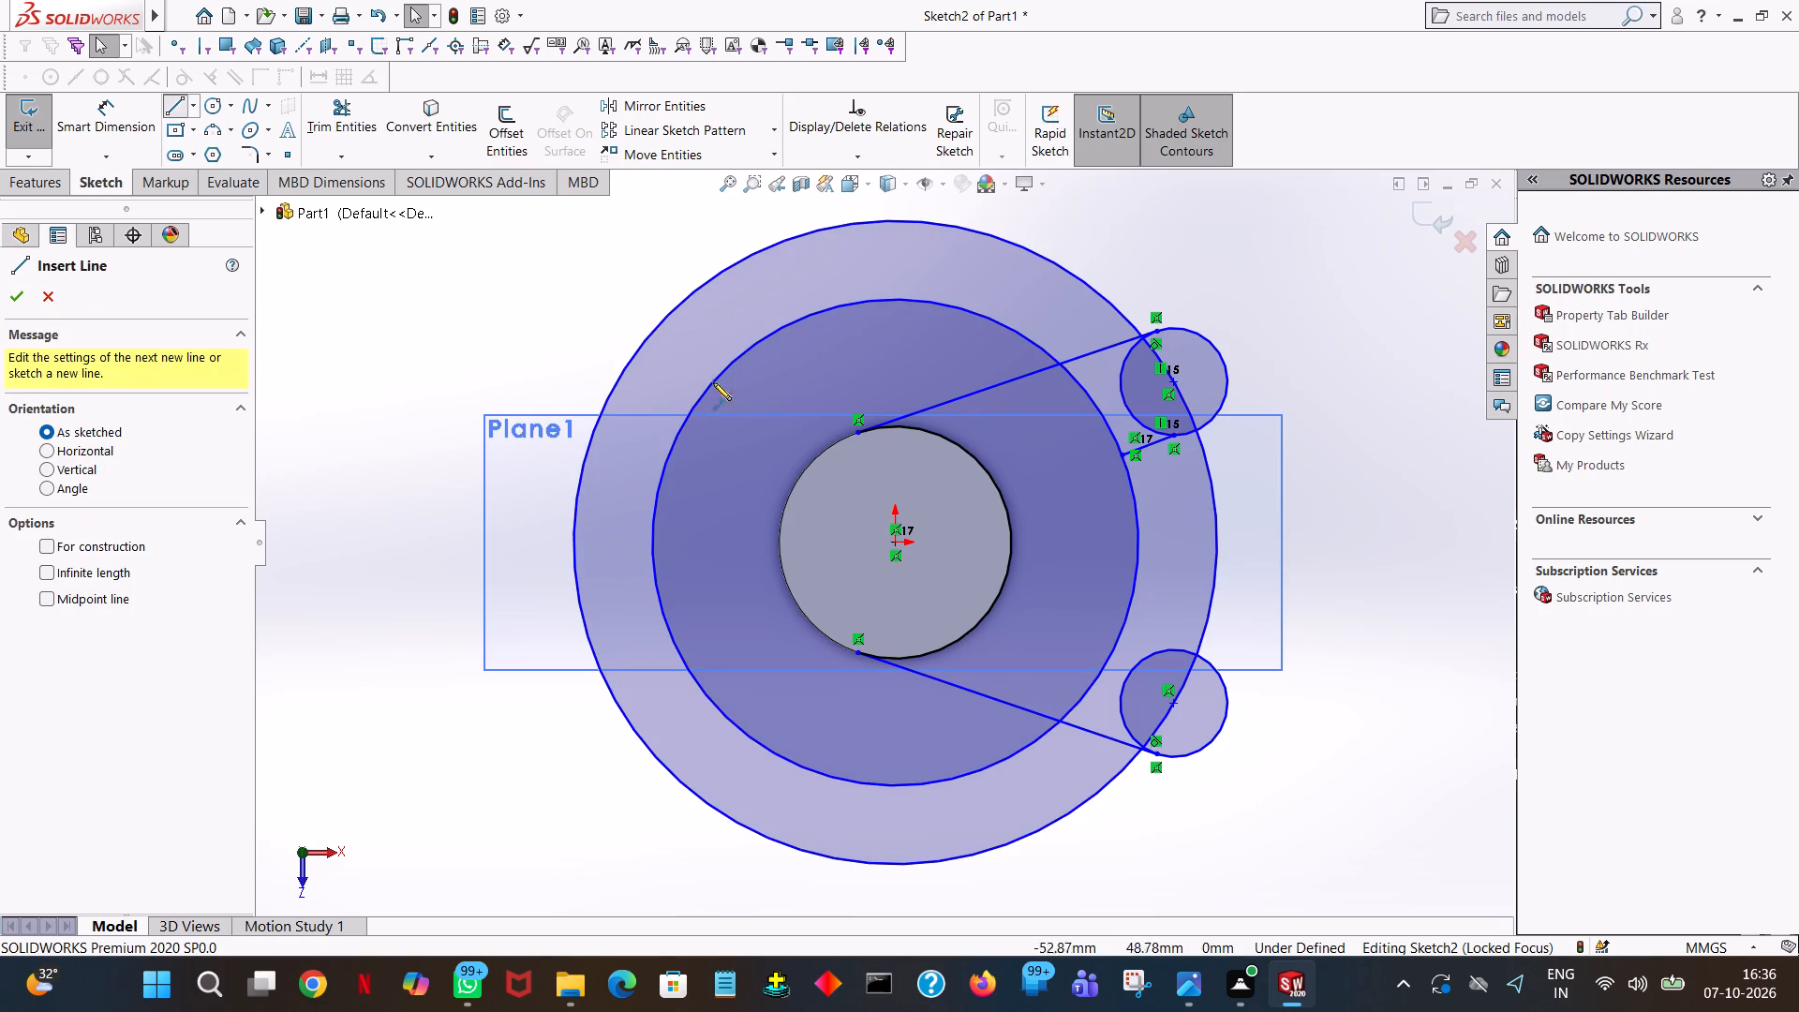
left_click(892, 538)
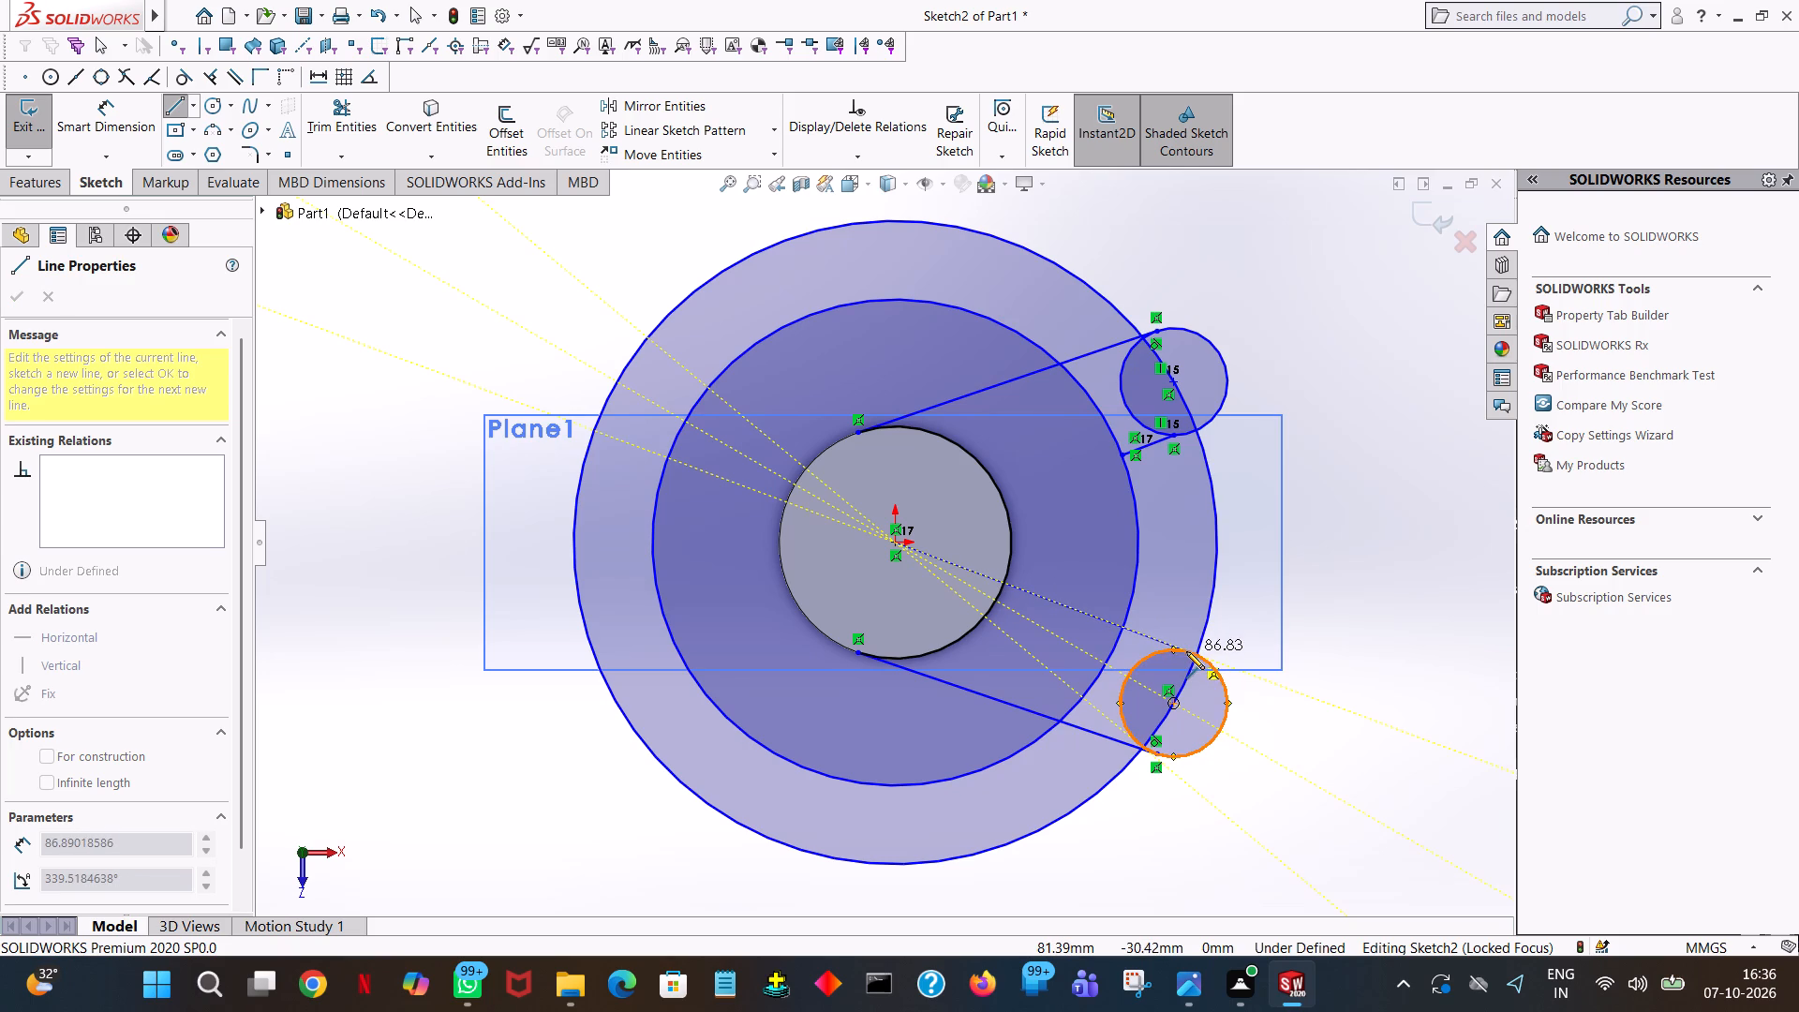
left_click(1186, 651)
right_click(1186, 651)
left_click(1218, 662)
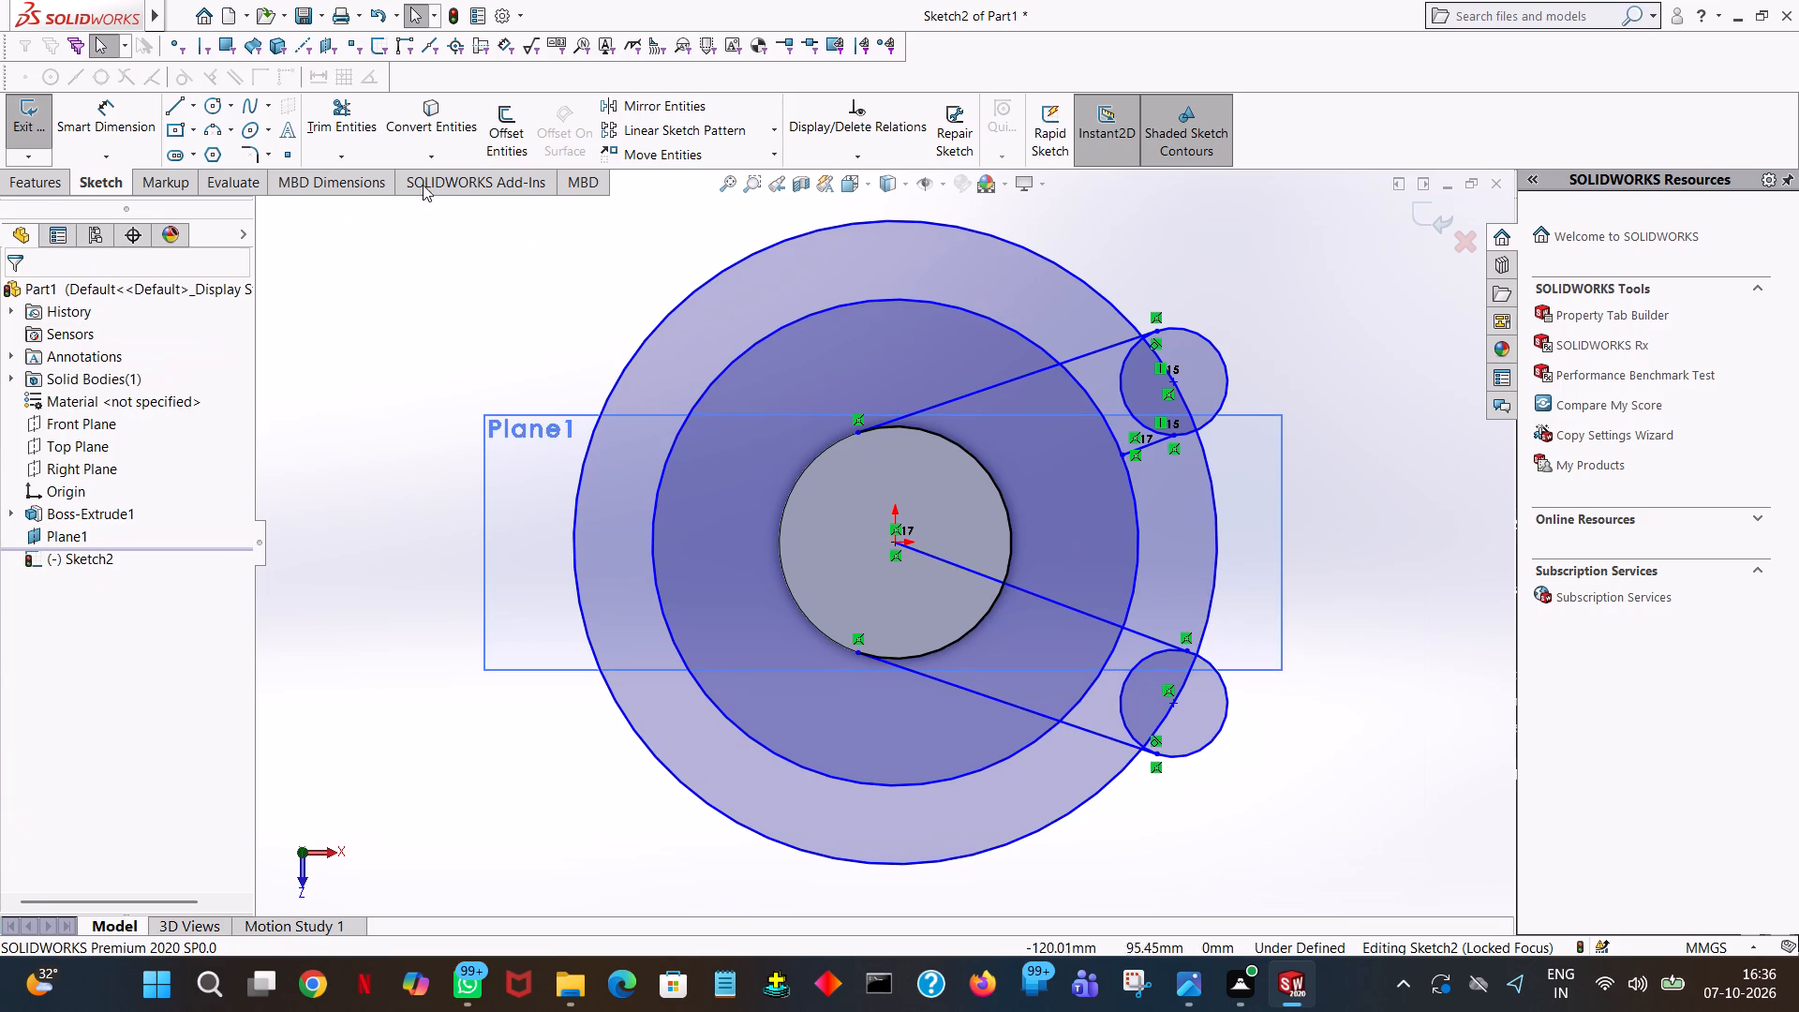
Sketch a line about 87 mm long from the origin, tangent to the inner side of the upper small circle.
left_click(171, 110)
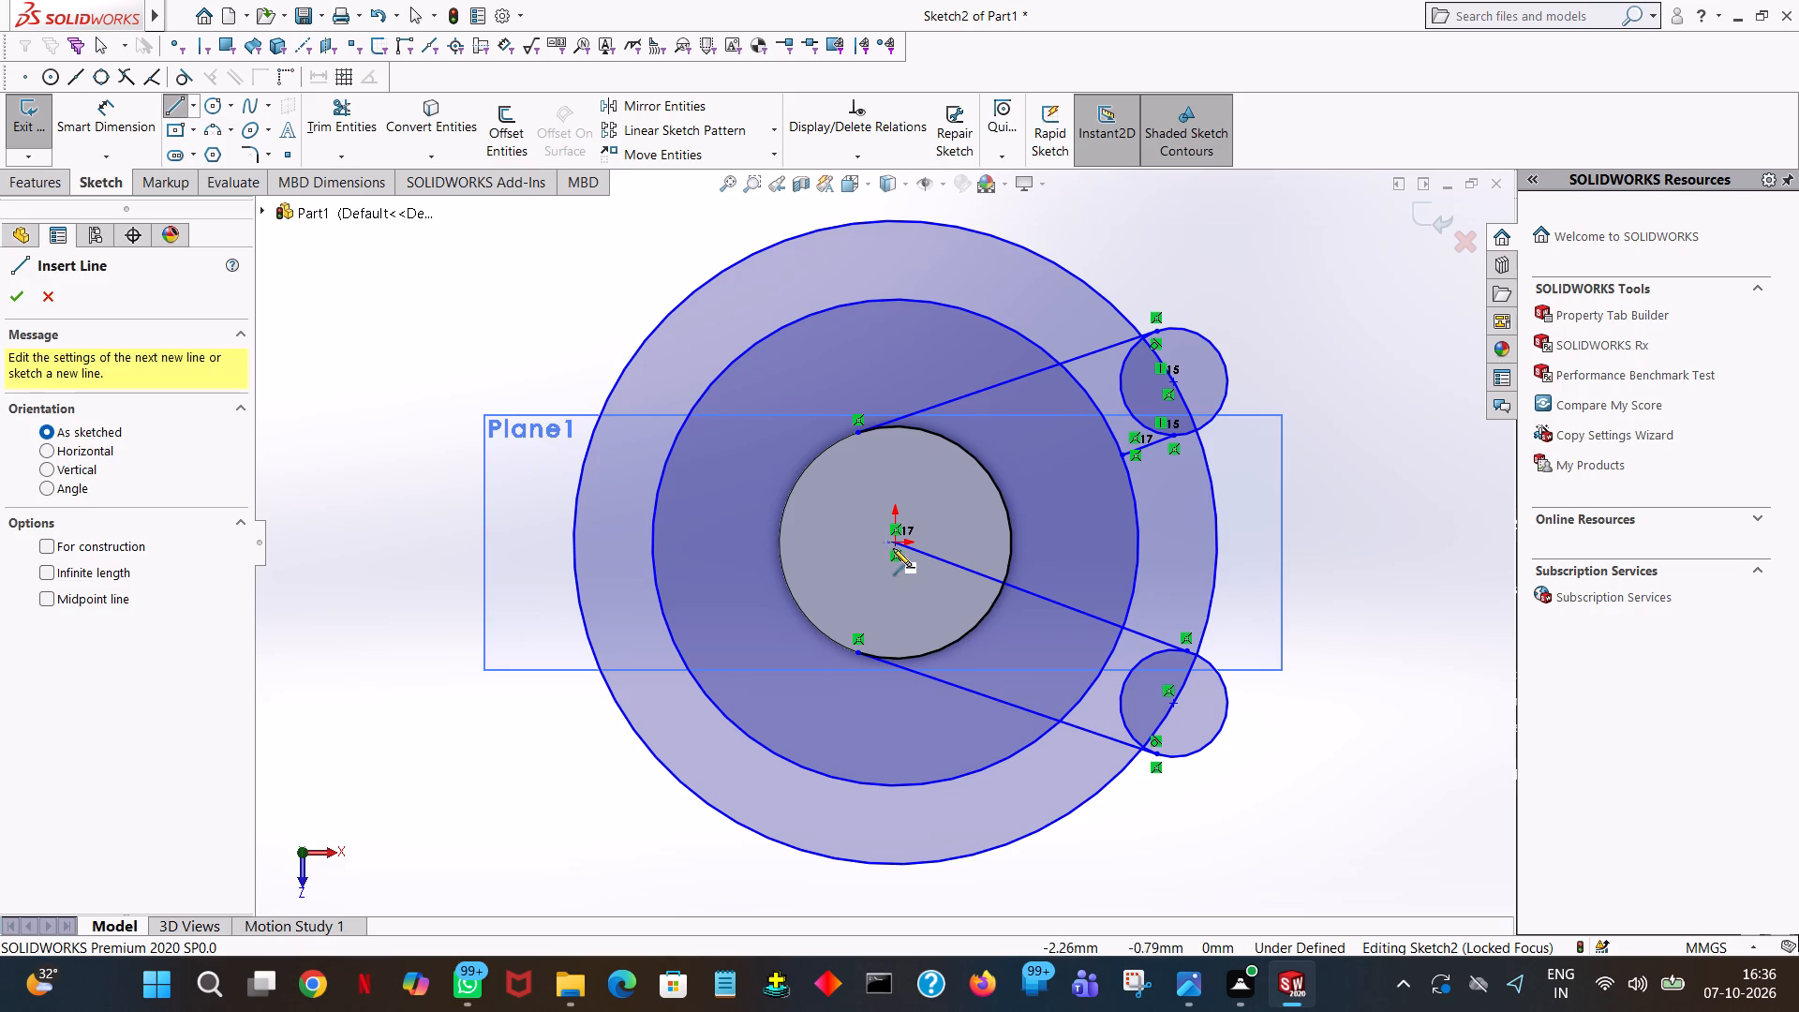
left_click(892, 537)
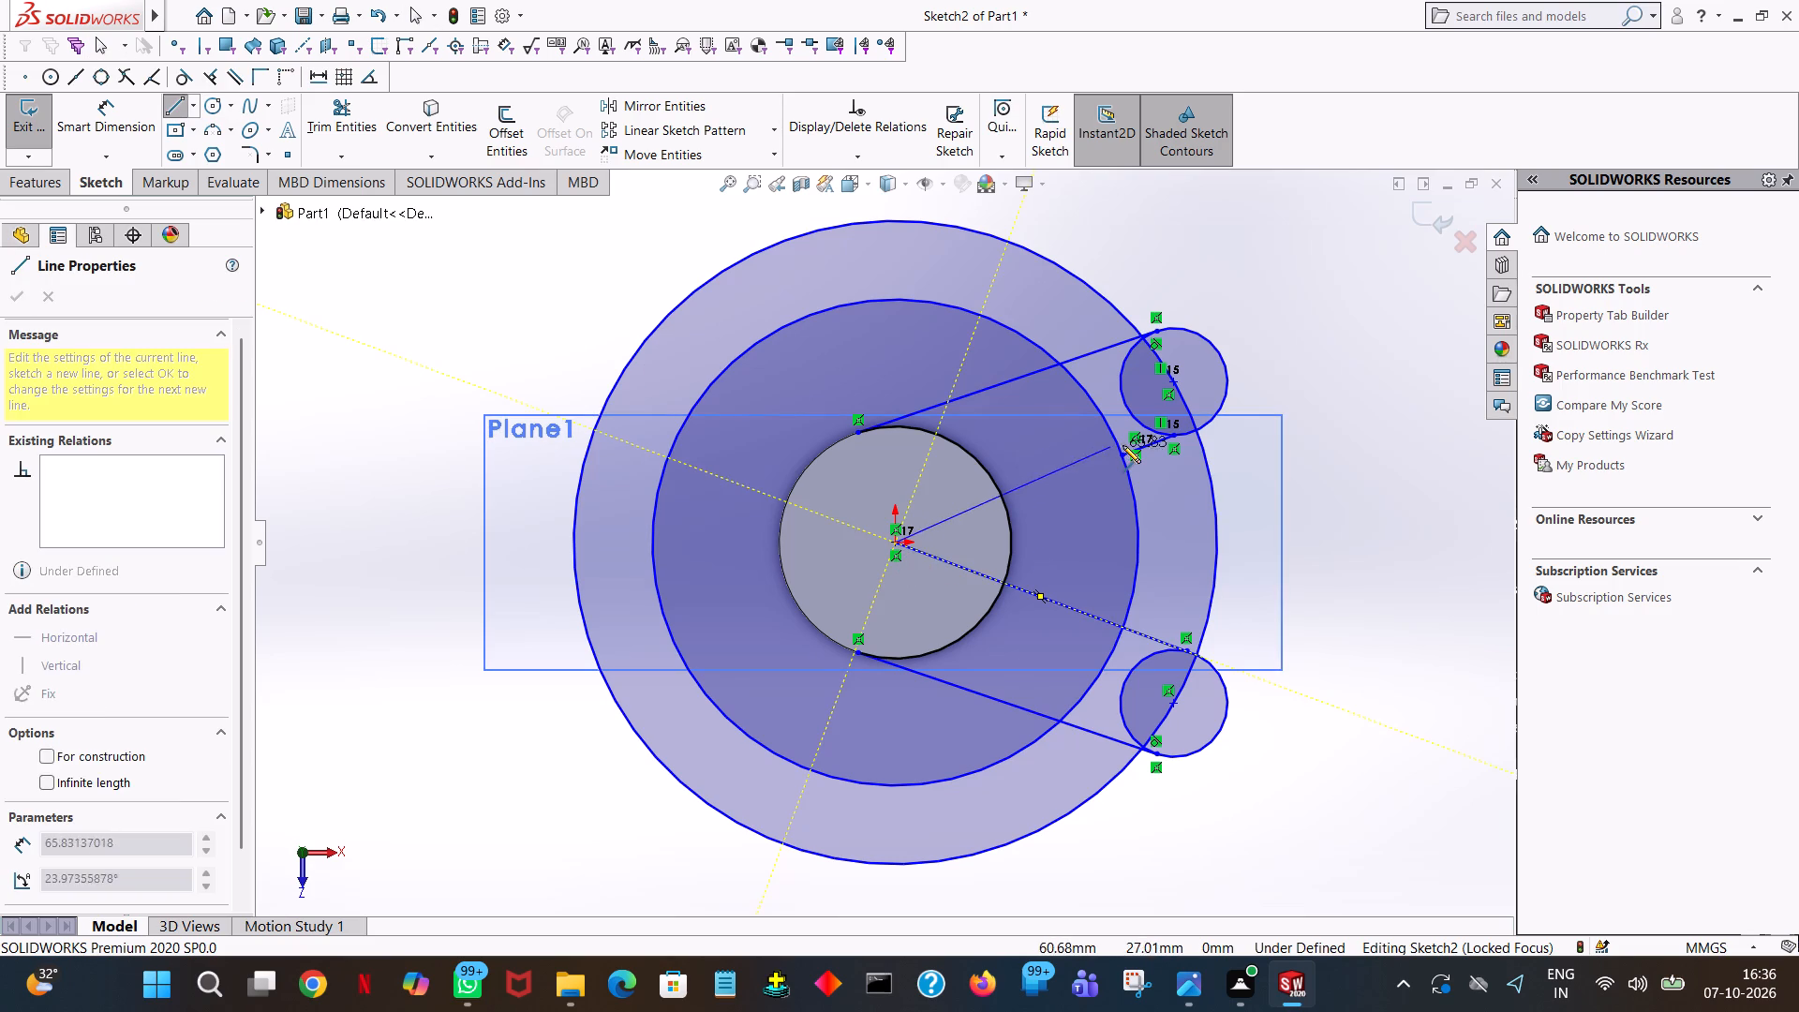
left_click(1183, 432)
right_click(1183, 432)
left_click(1217, 443)
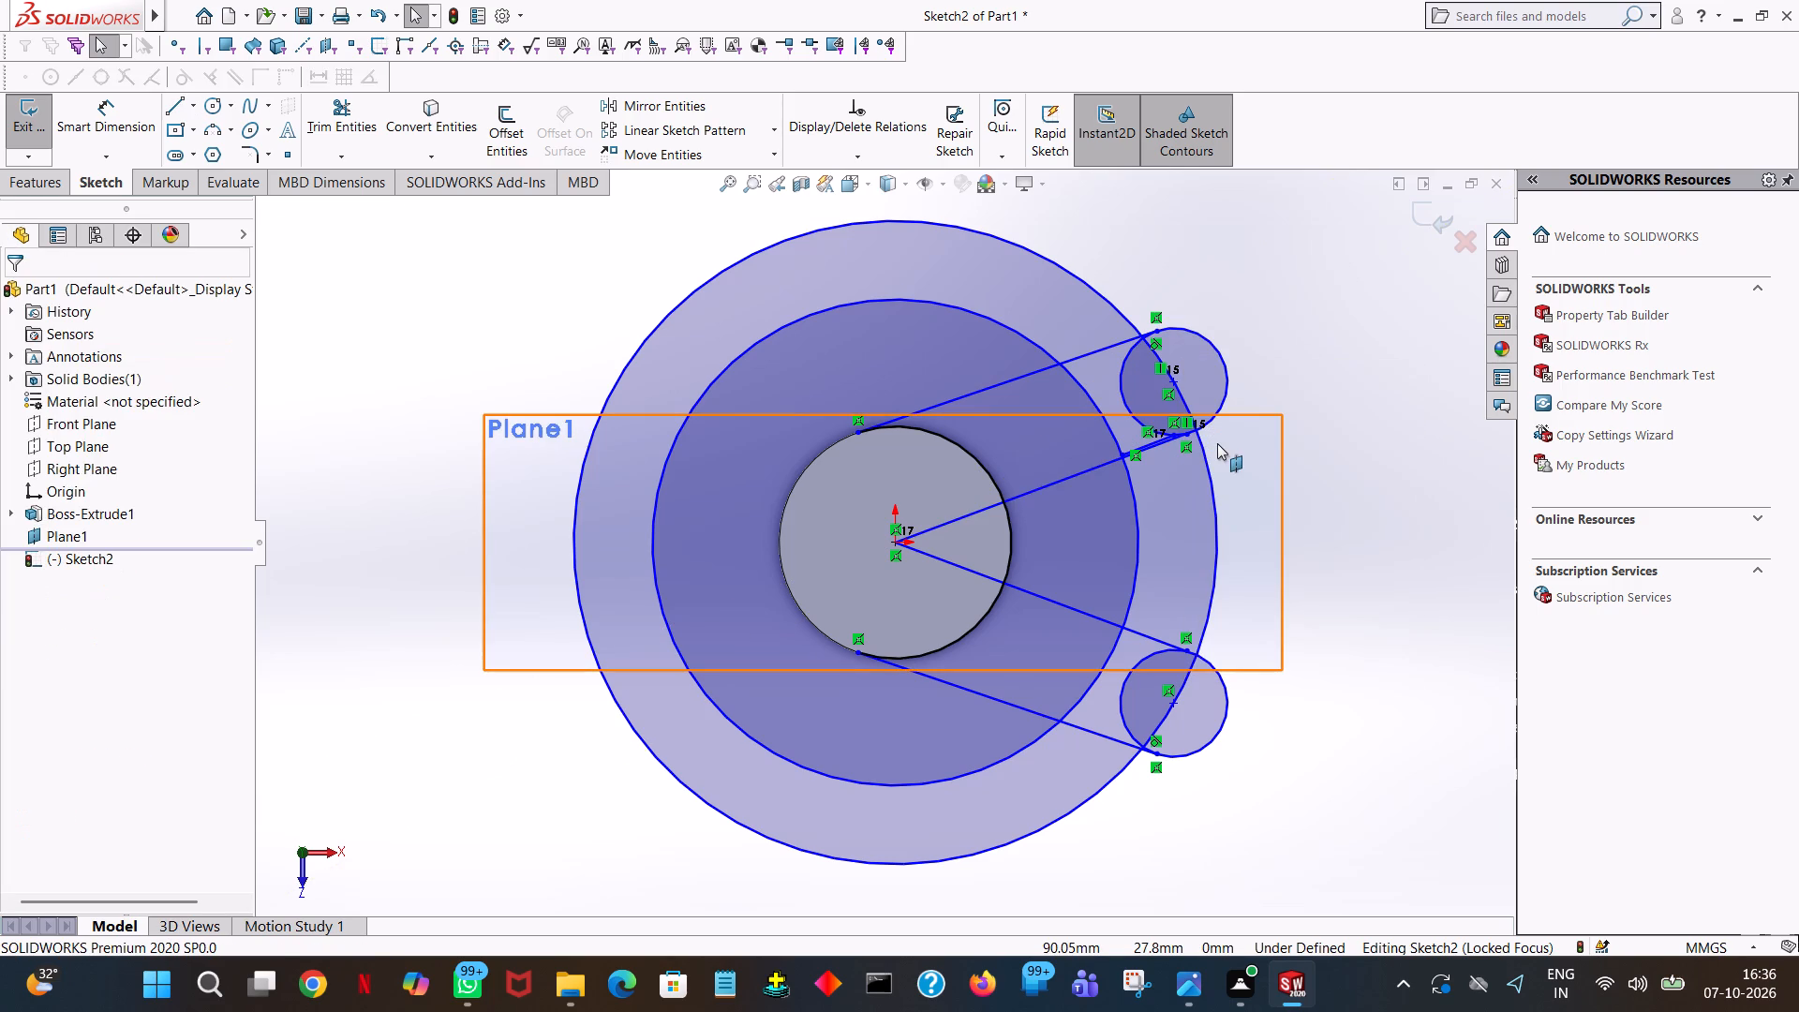
Trim away the short duplicate line between the upper small circle and the 68 mm radius circle.
scroll(417, 95, "down", 3, "ctrl")
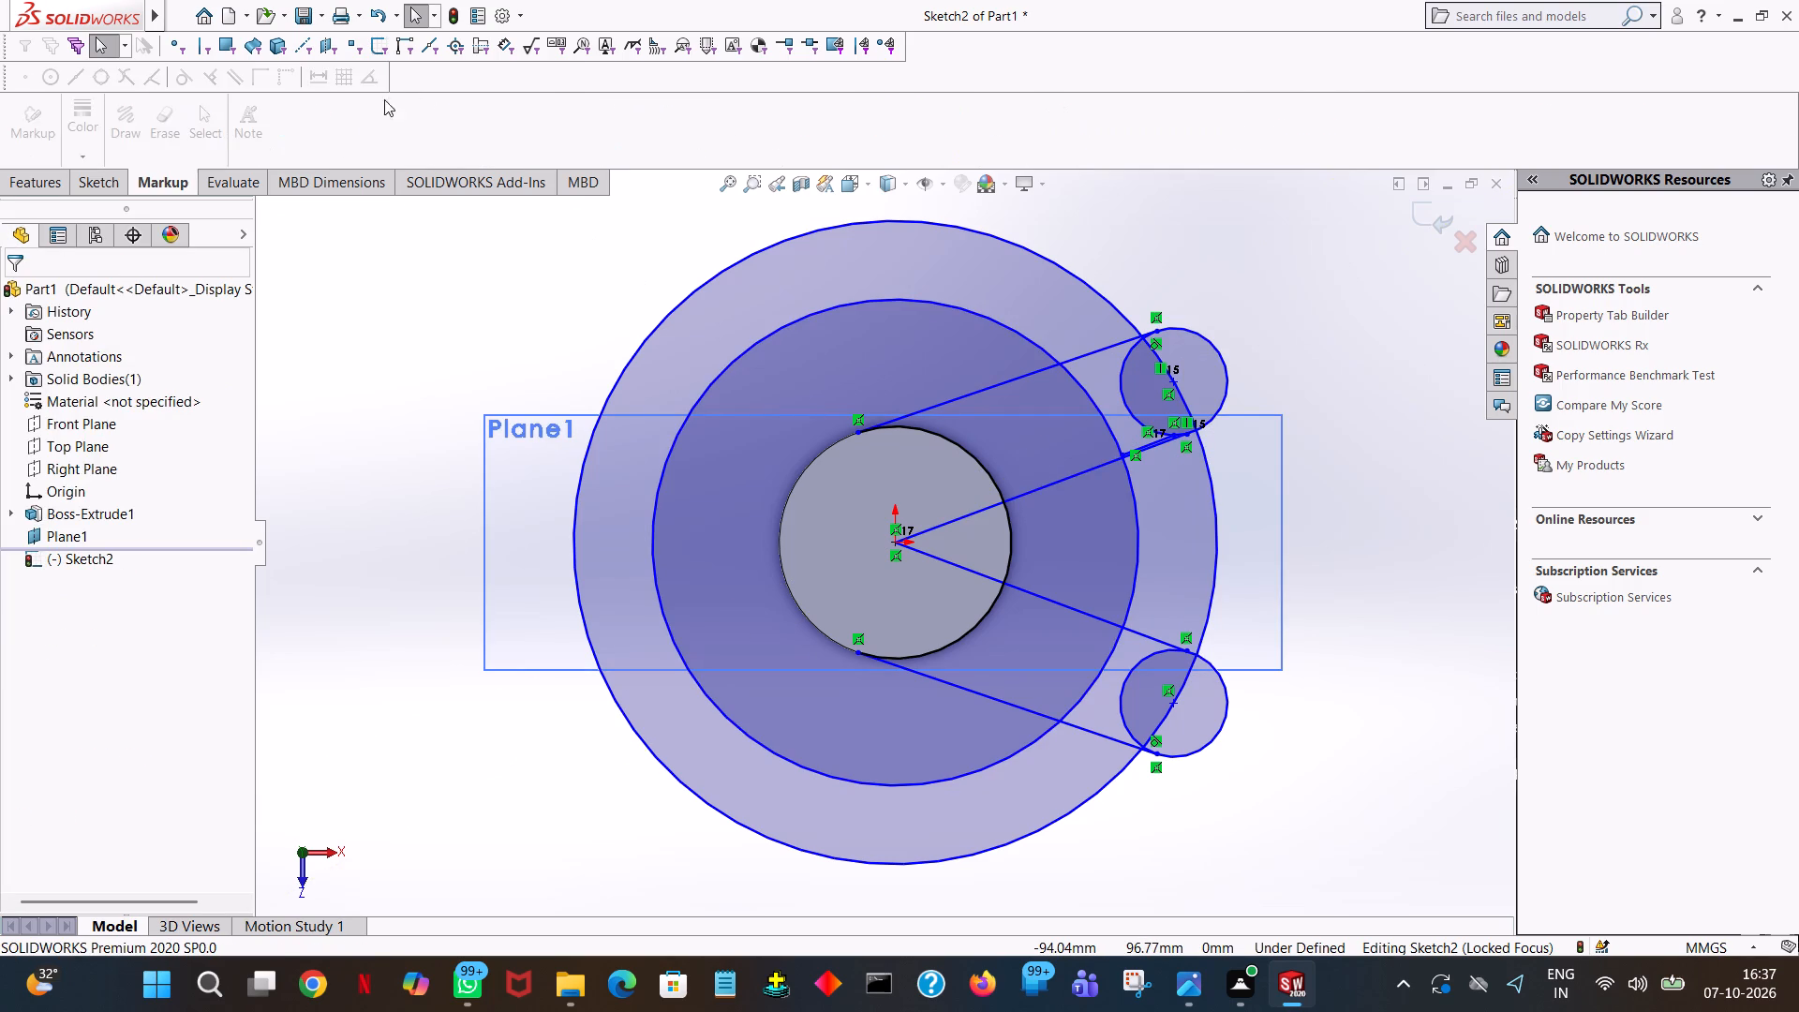
left_click(91, 175)
left_click(344, 113)
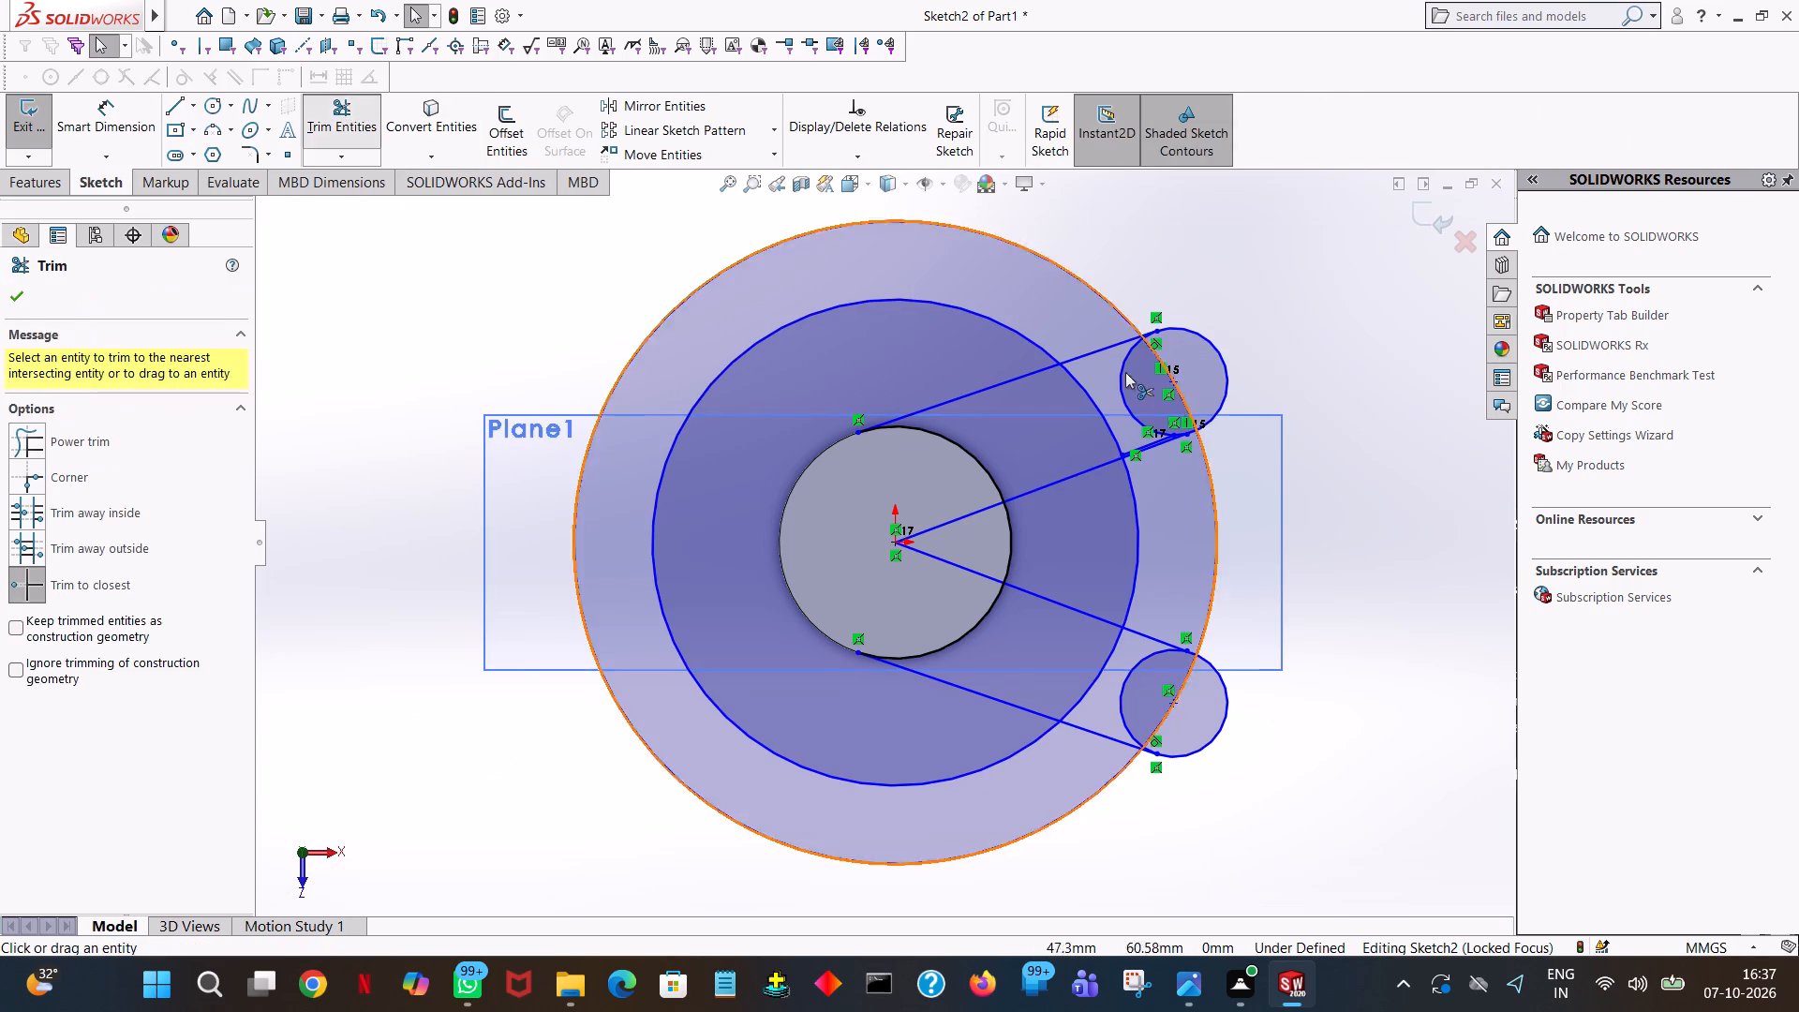
scroll(1169, 431, "down", 5, "ctrl")
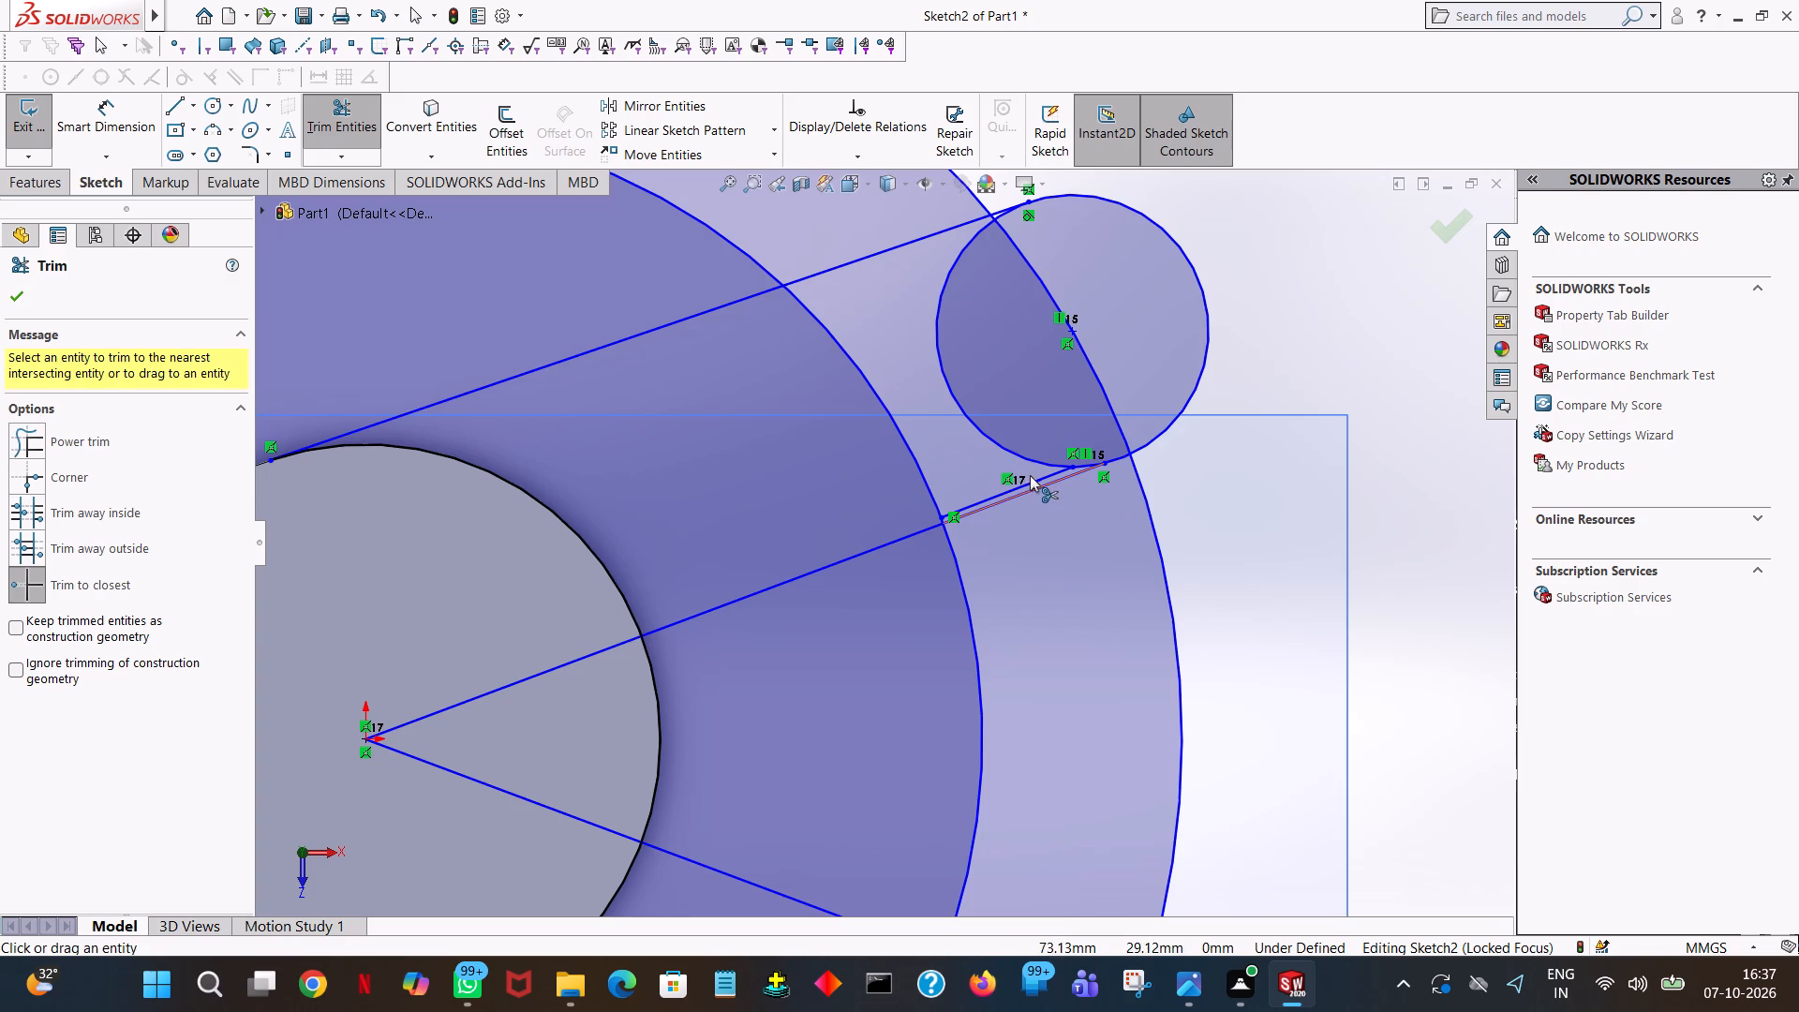
left_click(1035, 476)
Trim both inner tangent lines back from the origin to the 68 mm radius circle.
scroll(1078, 729, "down", 2, "ctrl")
scroll(1075, 739, "up", 2, "ctrl")
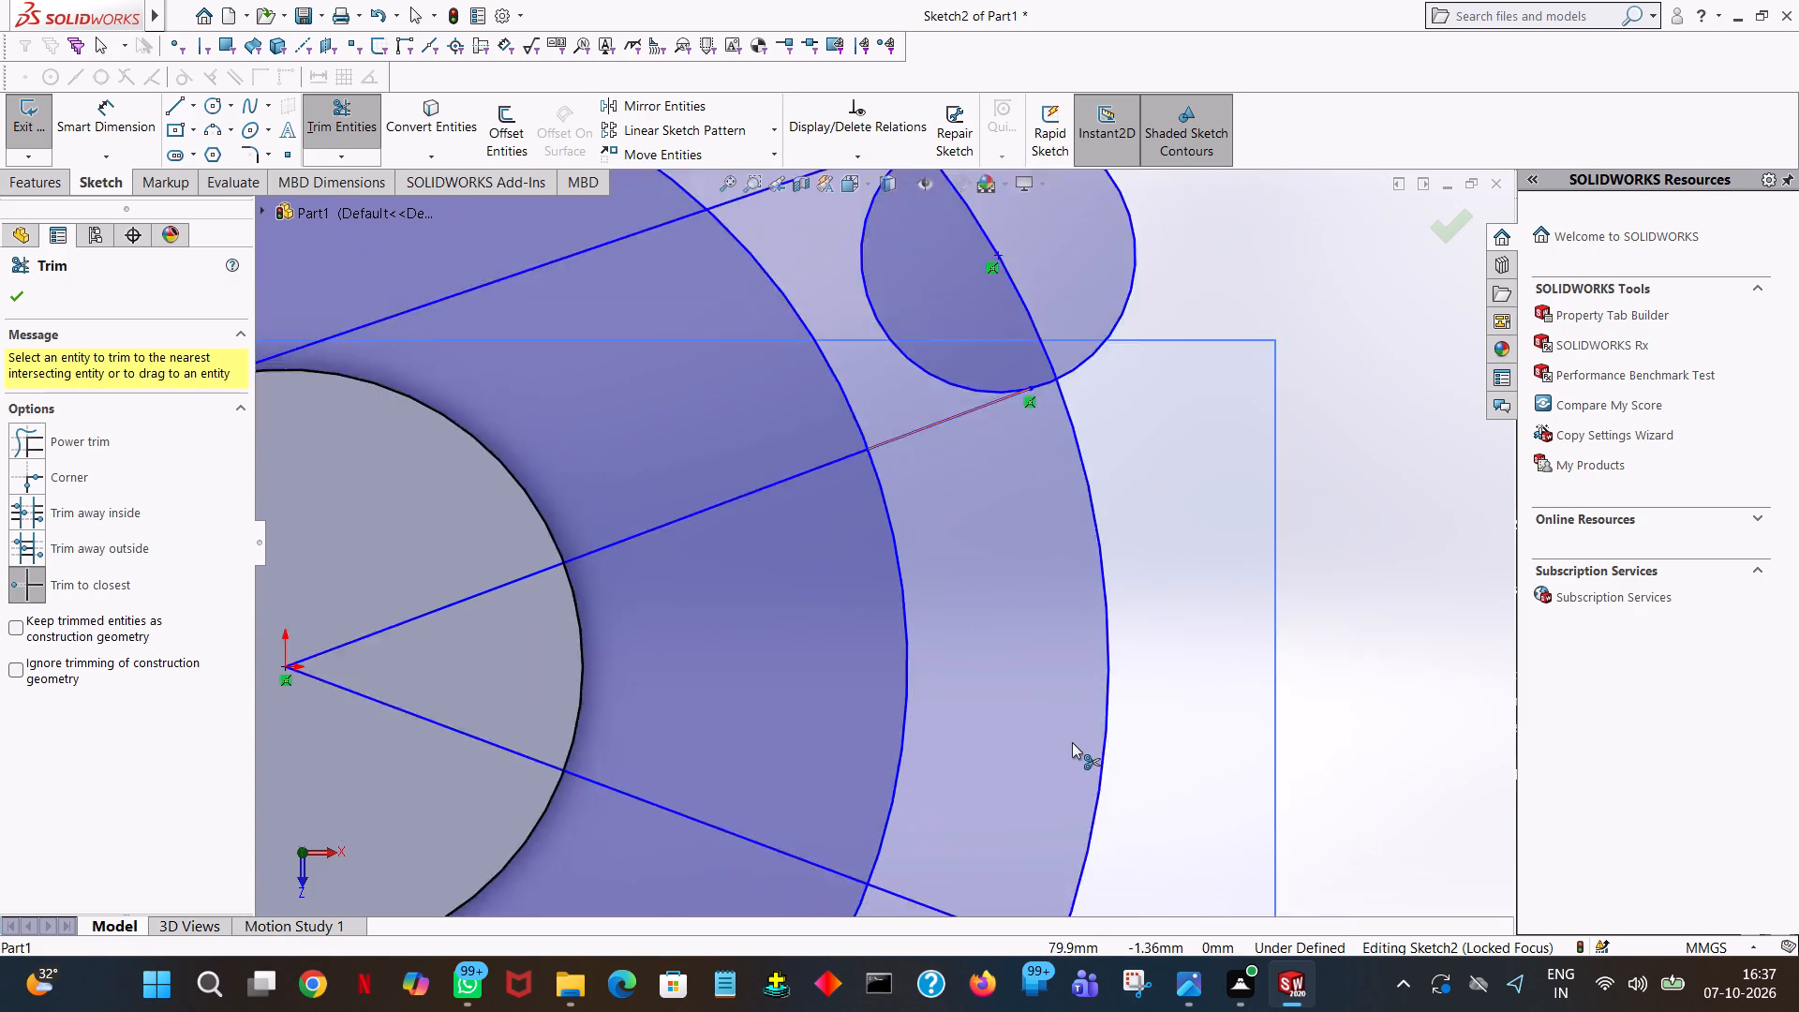
scroll(1072, 742, "up", 6, "ctrl")
scroll(917, 746, "down", 2, "ctrl")
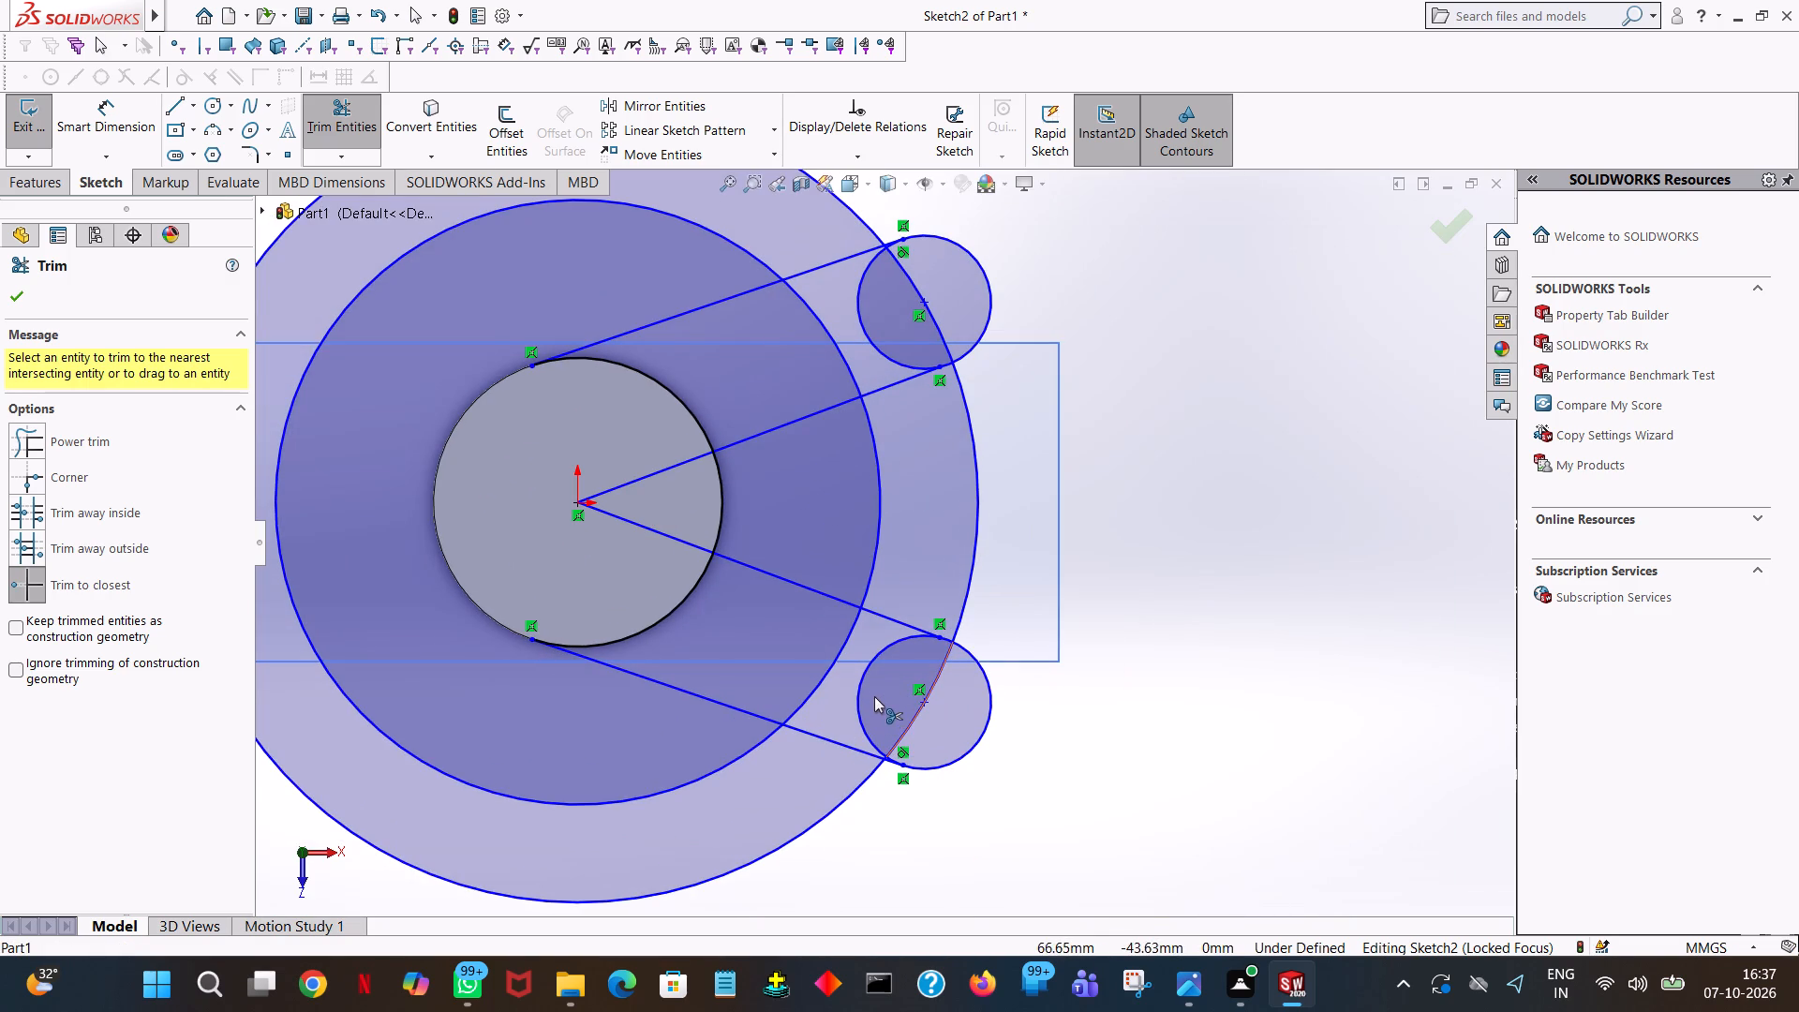
left_click(736, 557)
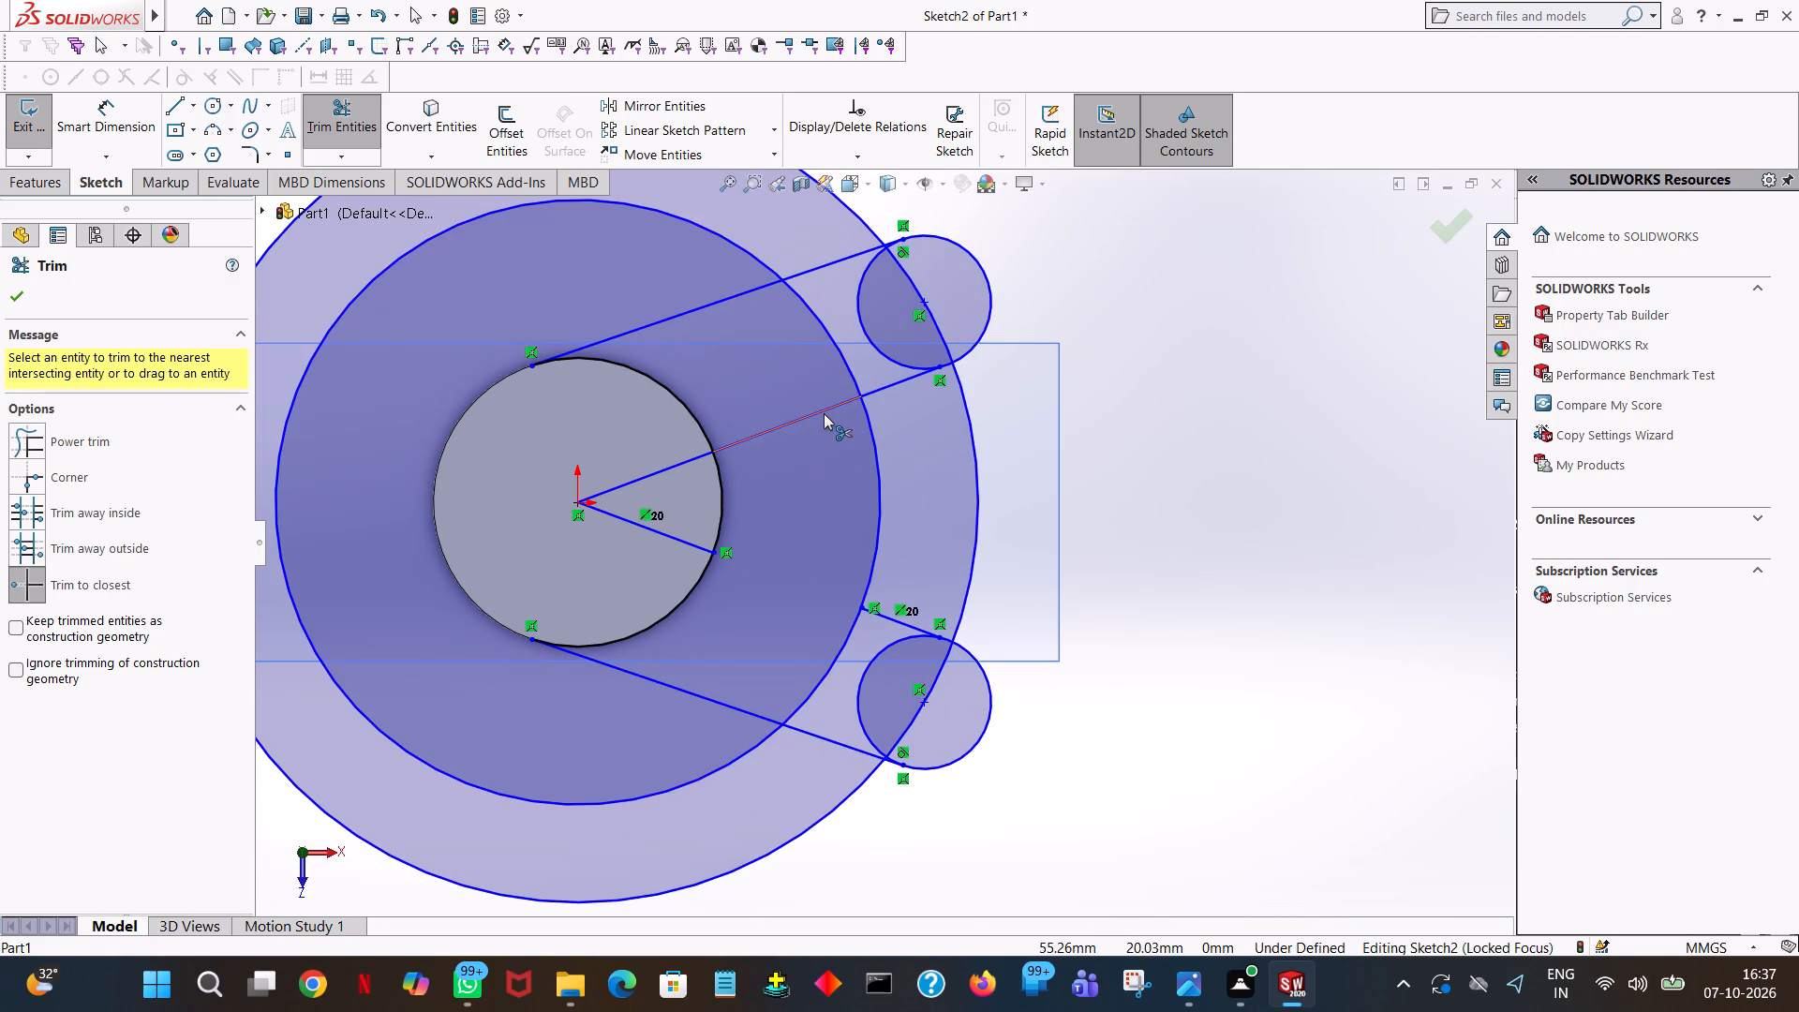
left_click(824, 405)
left_click(798, 419)
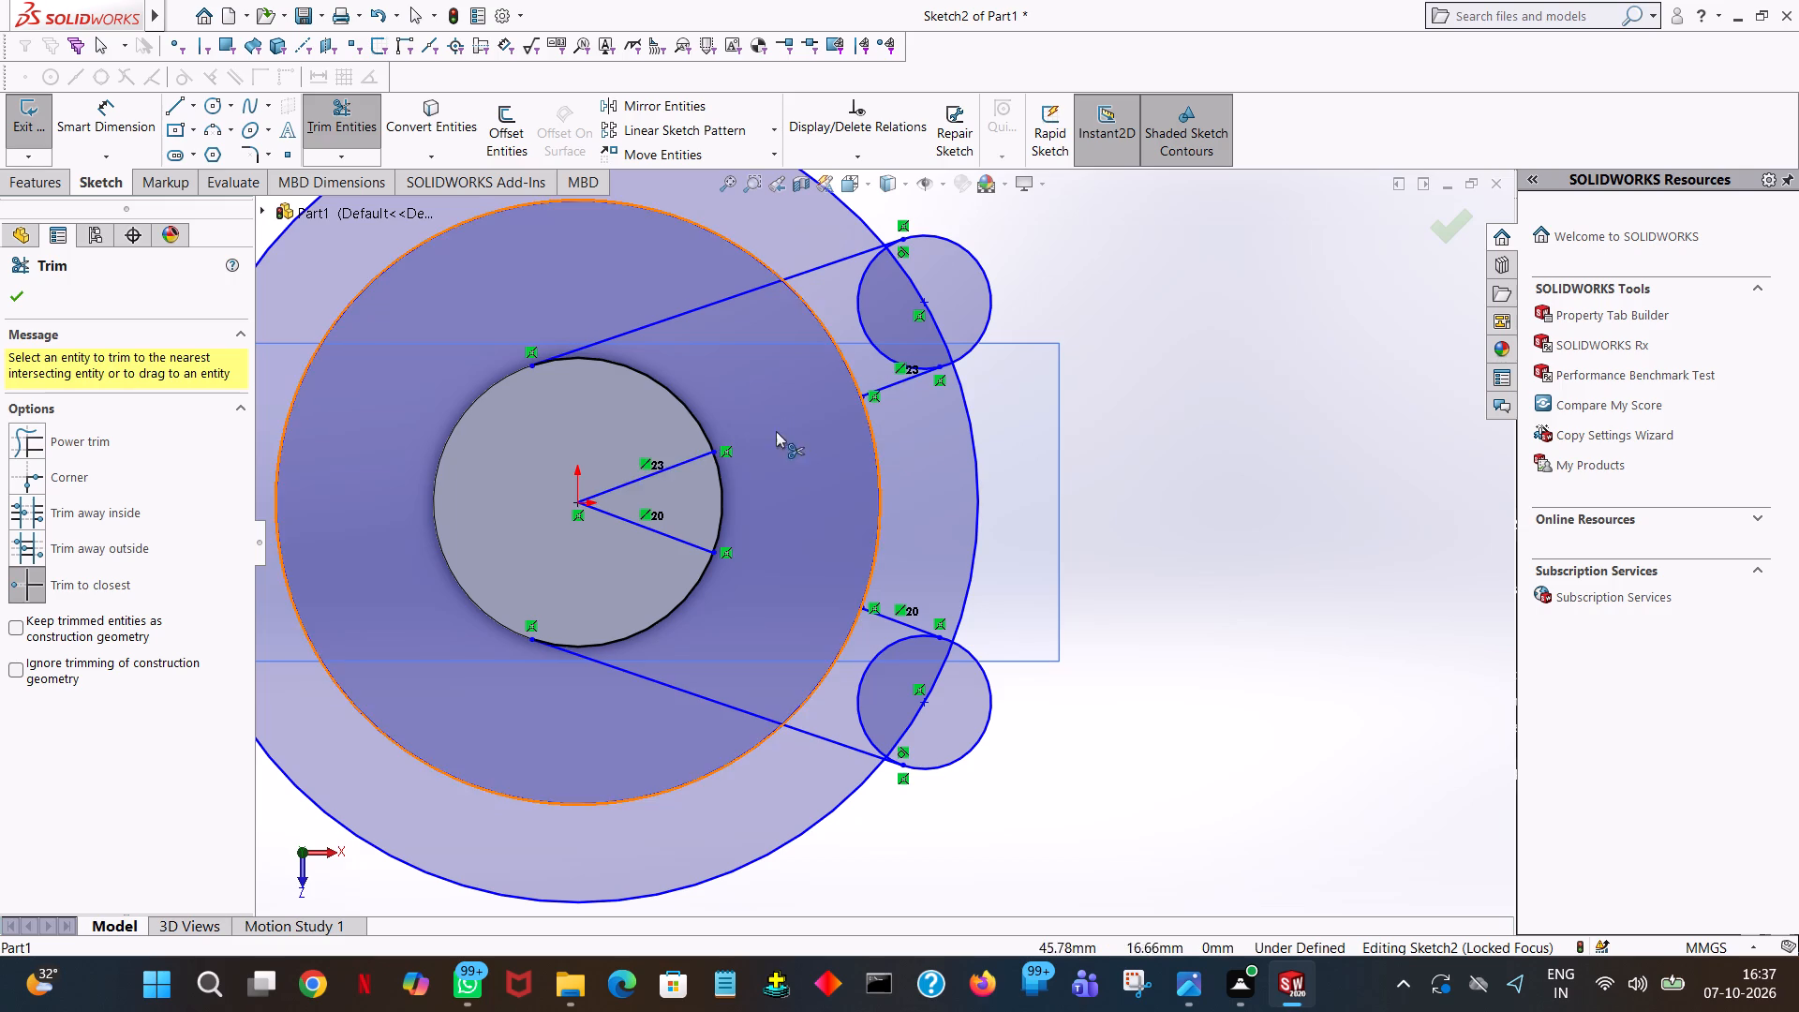
left_click(639, 475)
left_click(689, 546)
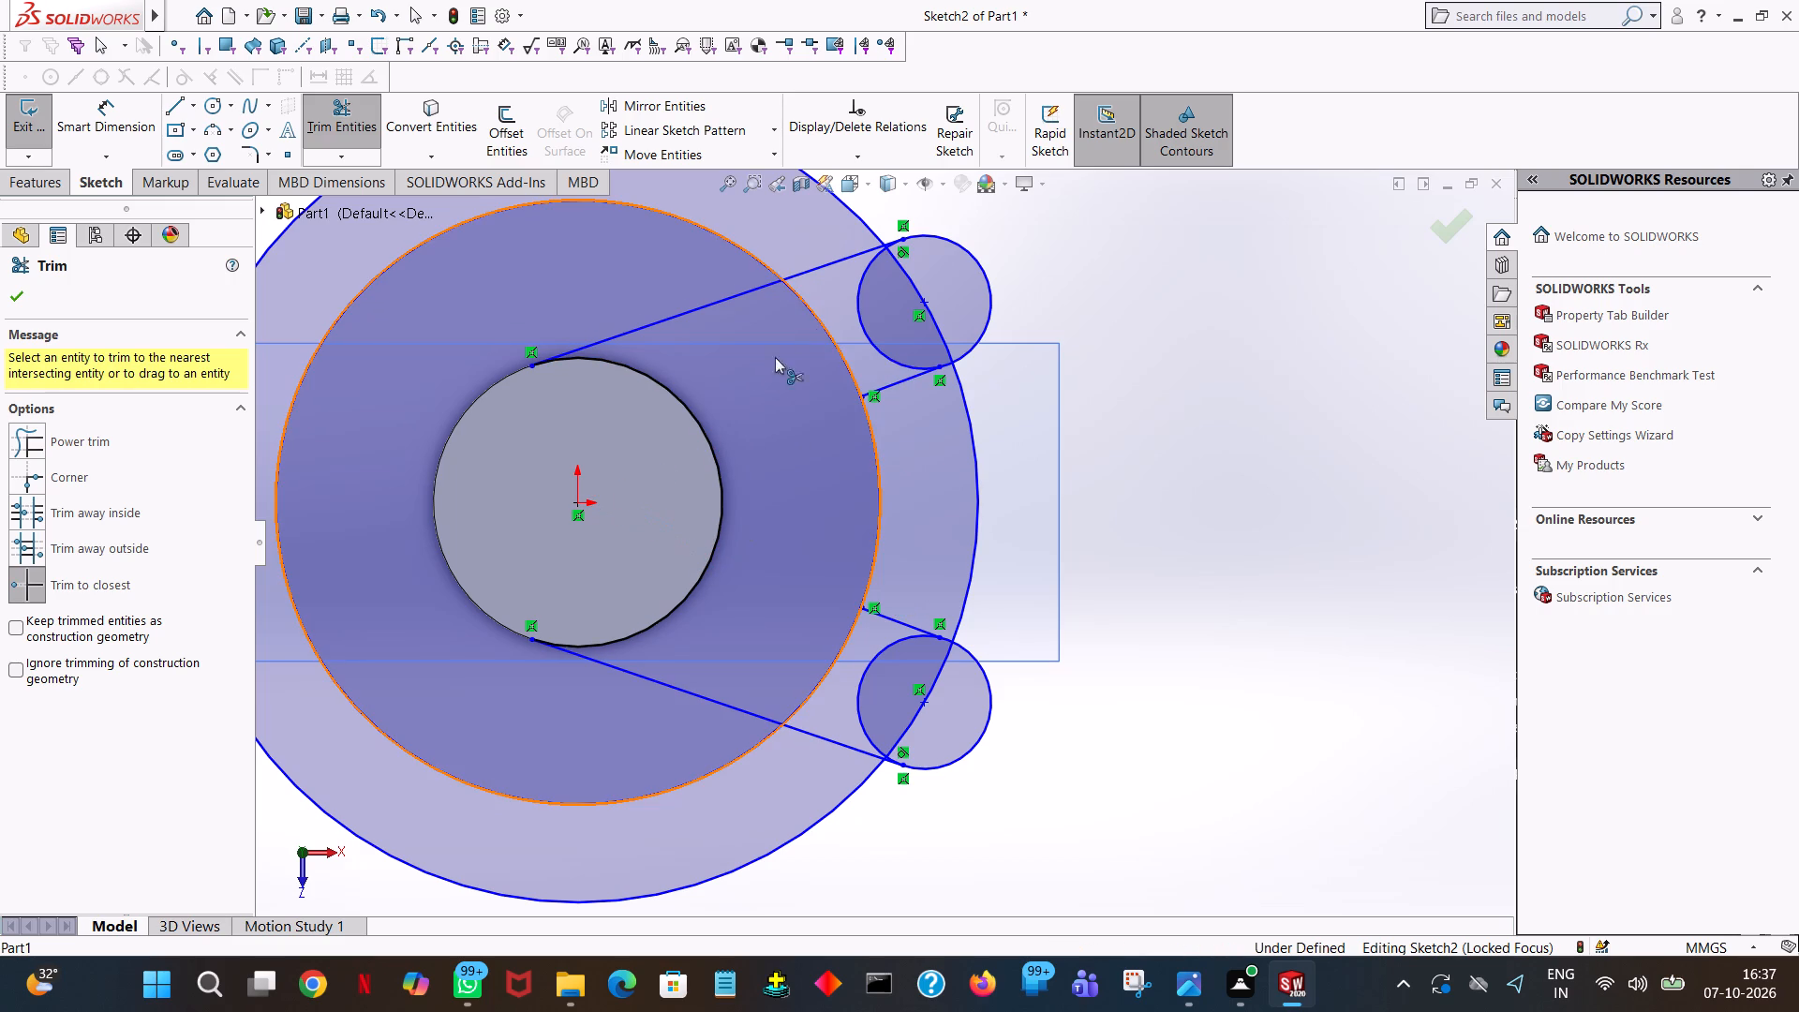
Trim the 68 mm radius circle down to the arc between the two short inner lines.
left_click(824, 325)
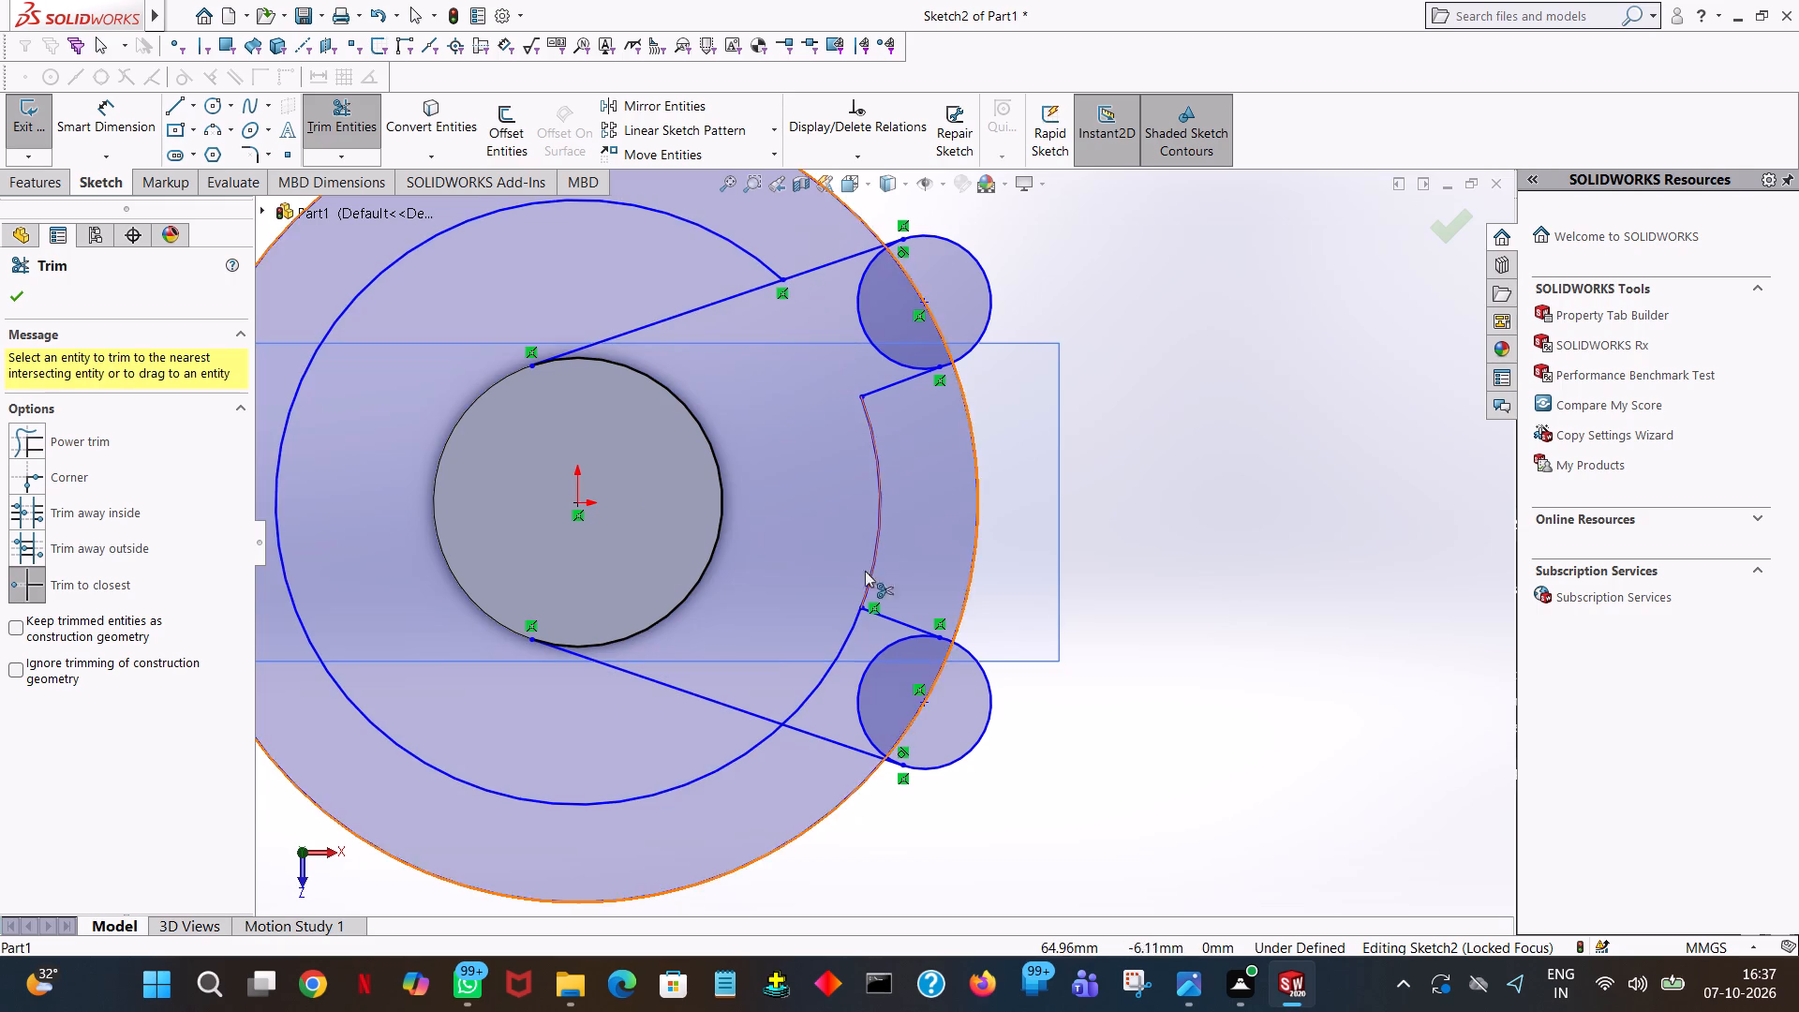
left_click(843, 645)
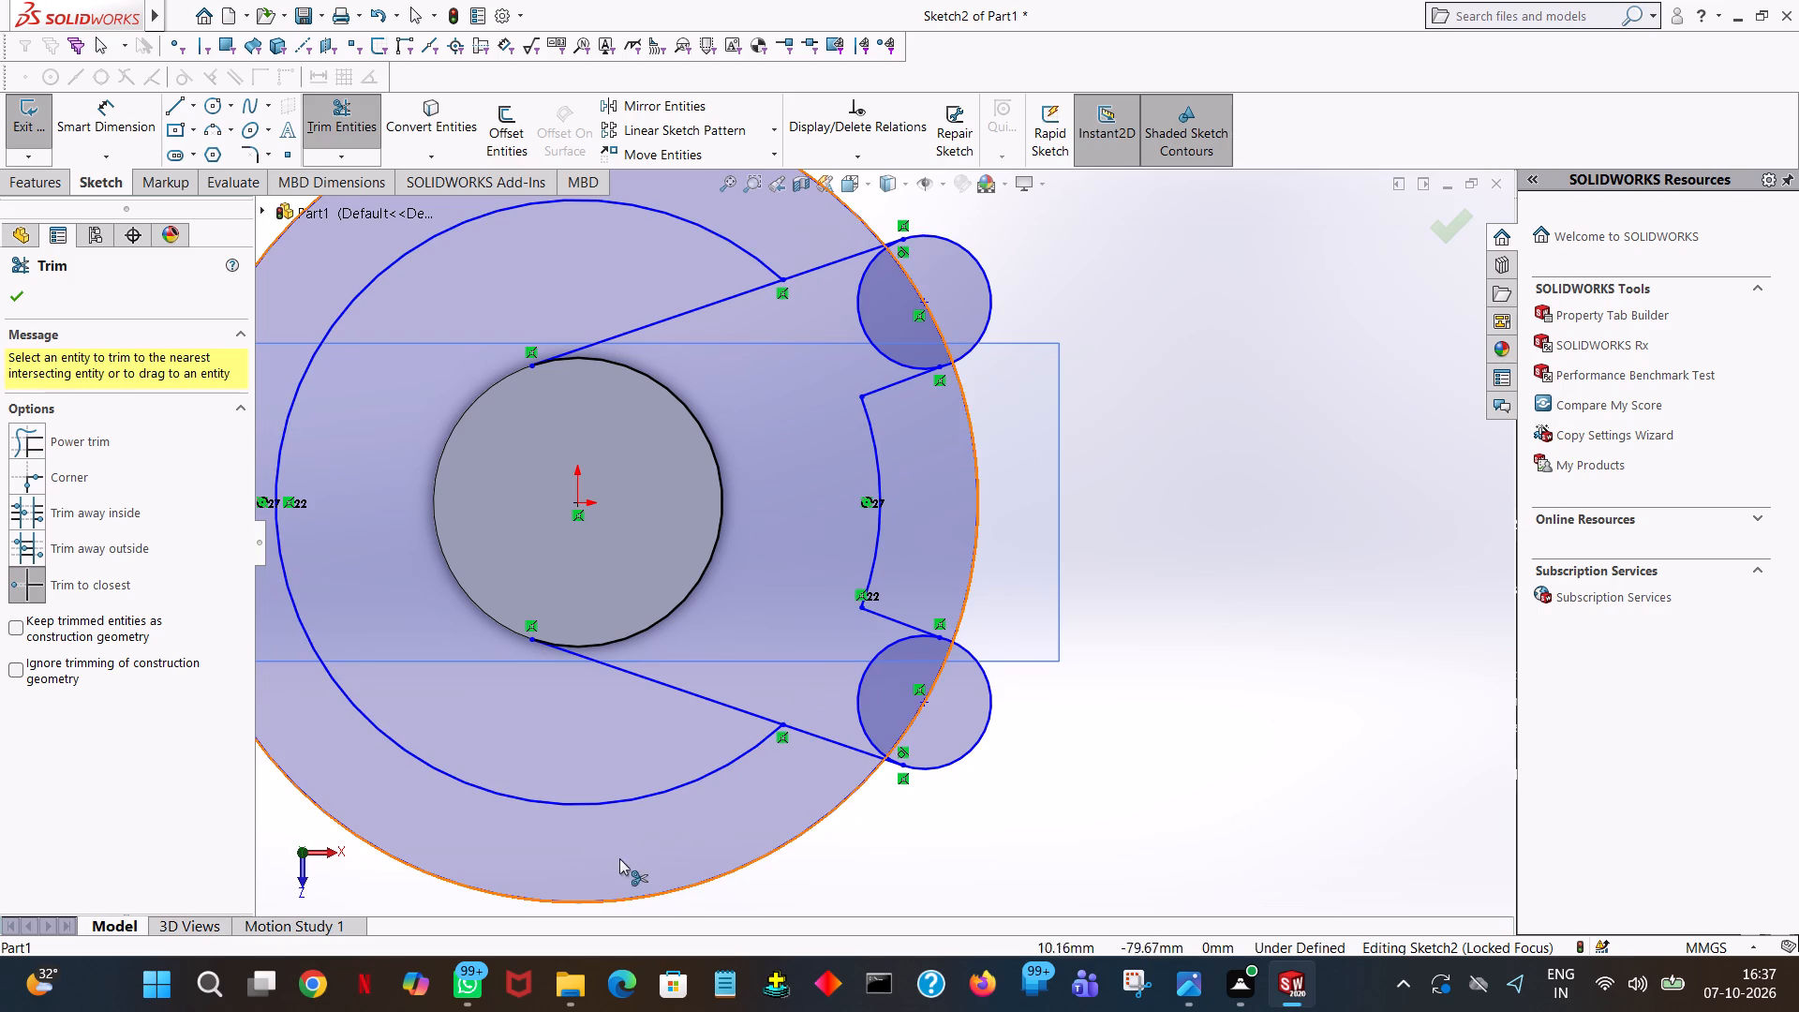
left_click(651, 791)
Trim the large outer circle down to the arc between the two small circles, removing the segments inside both small circles.
middle_click_drag(1010, 855, 1007, 783)
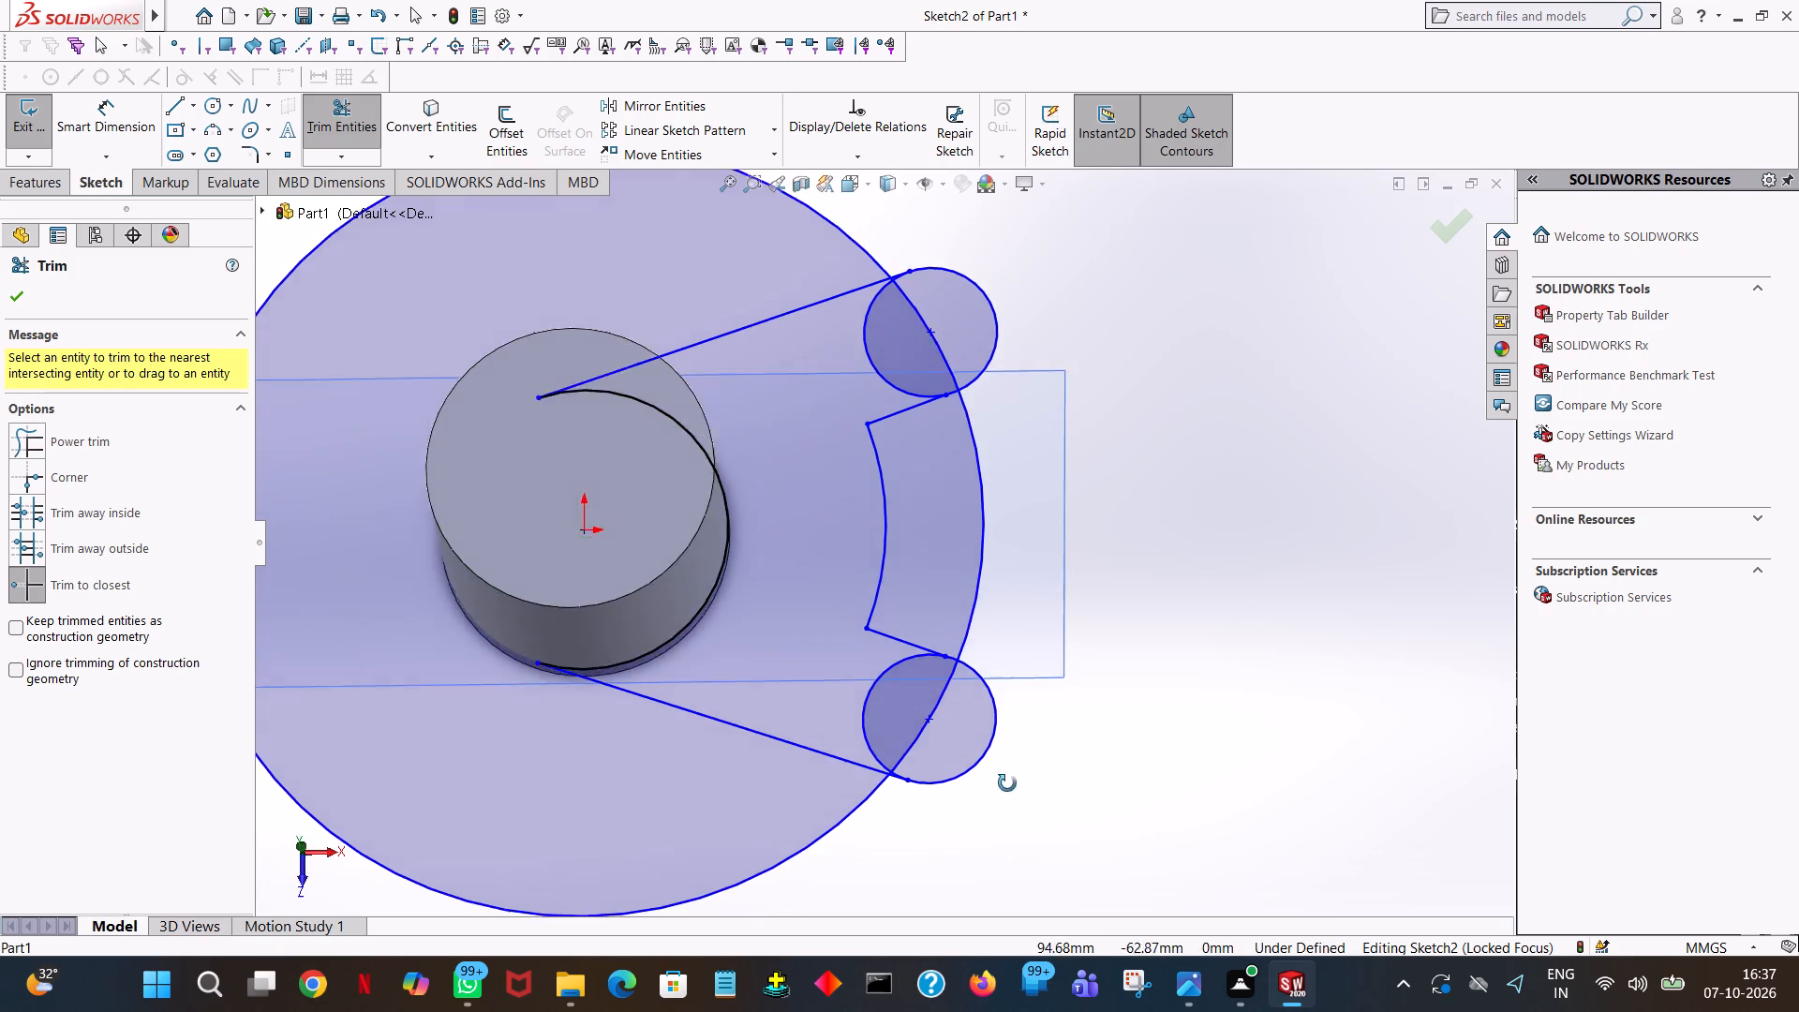
middle_click_drag(1007, 783, 1036, 698)
middle_click_drag(1036, 704, 1020, 895)
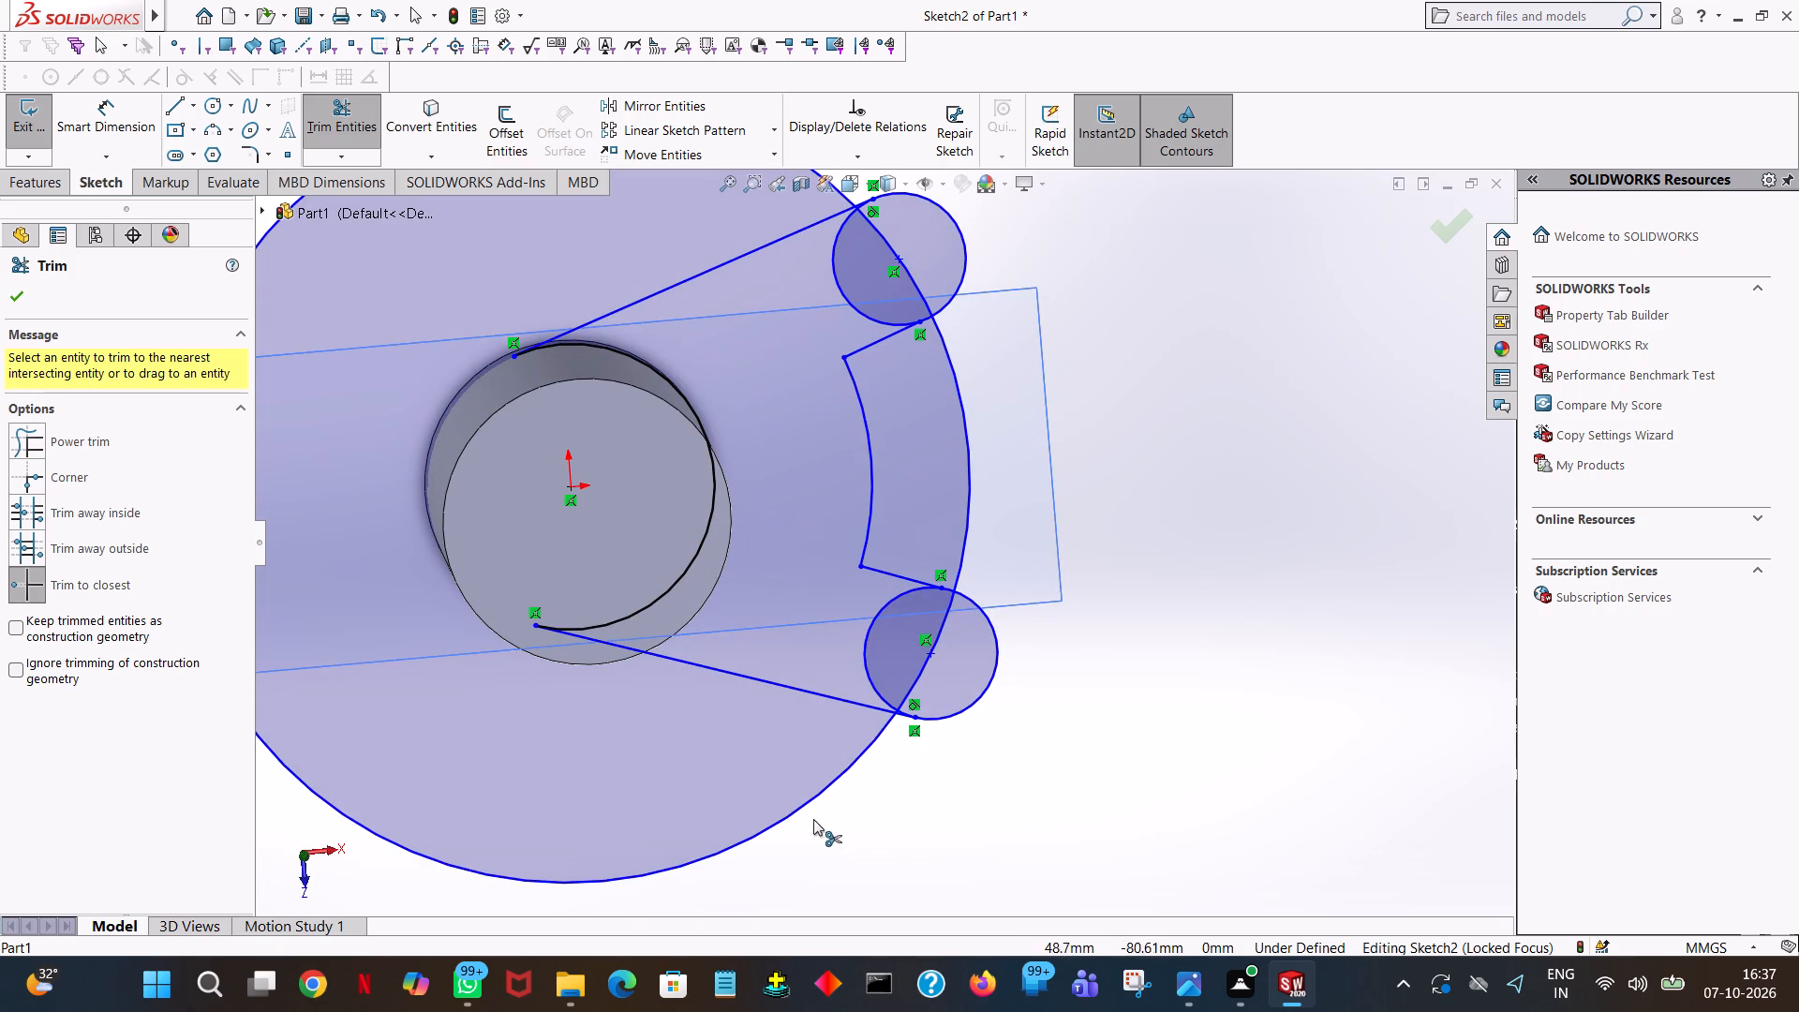
left_click(939, 627)
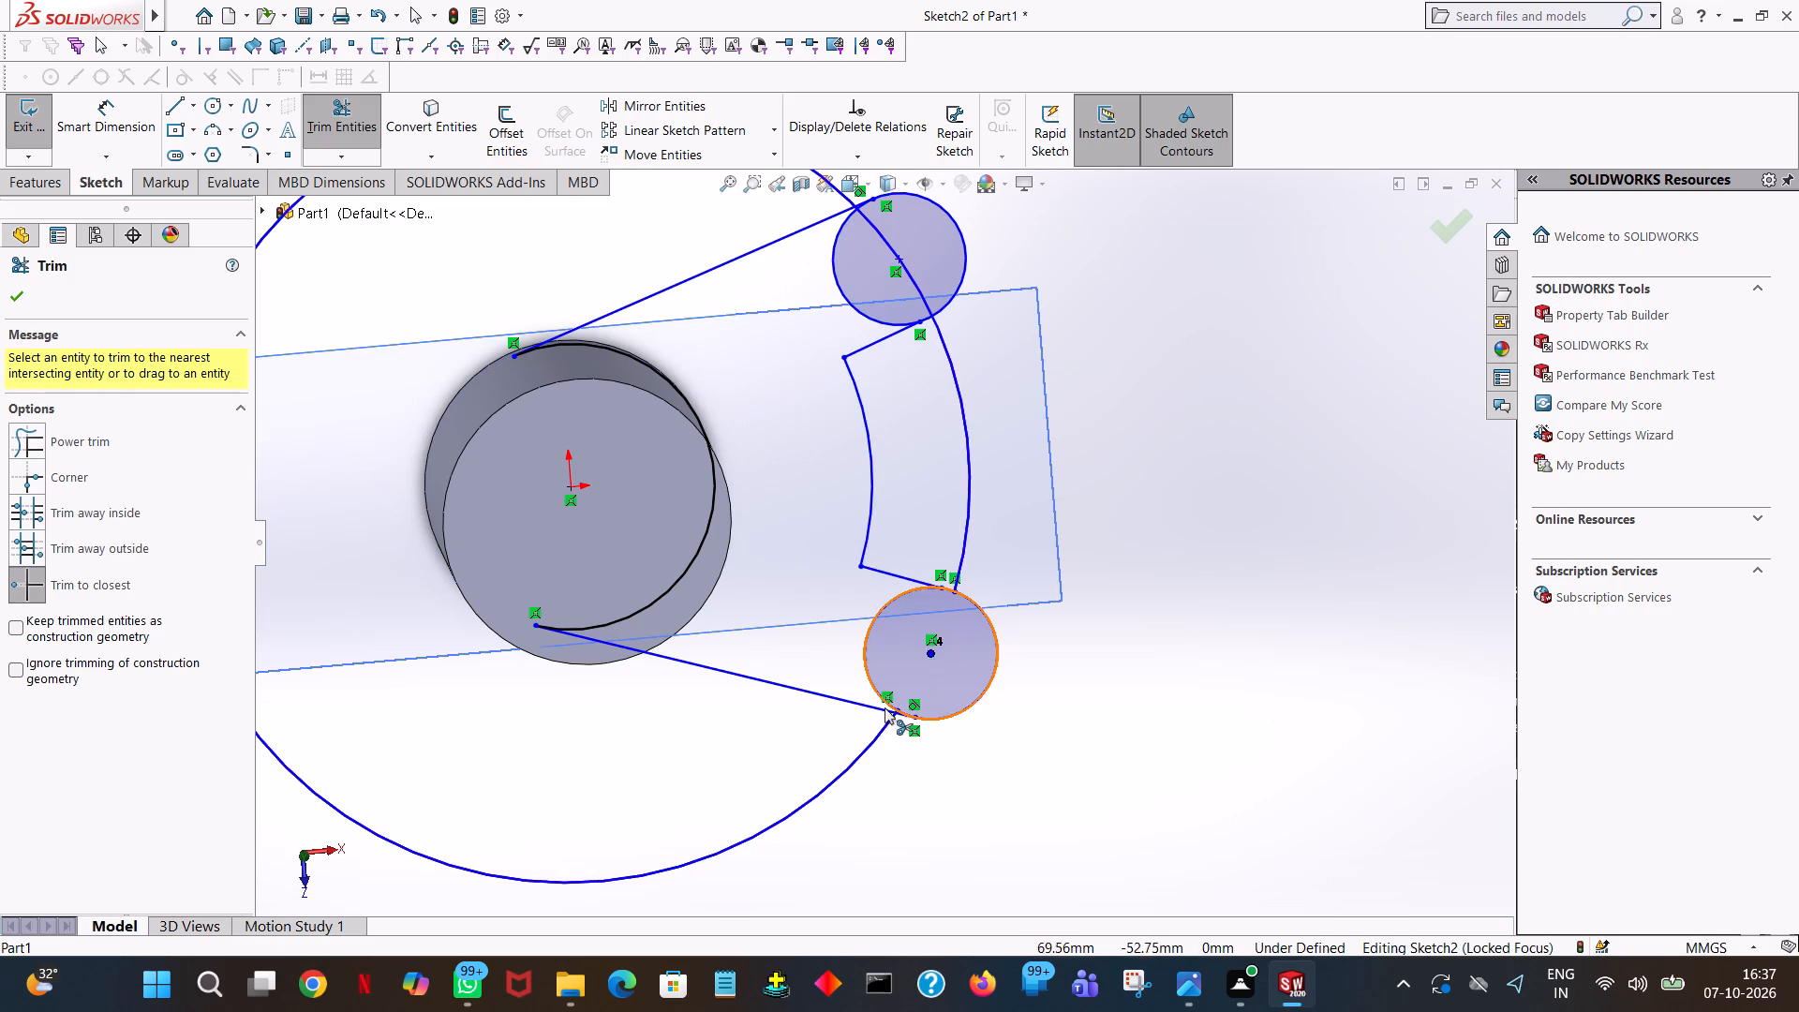
left_click(855, 766)
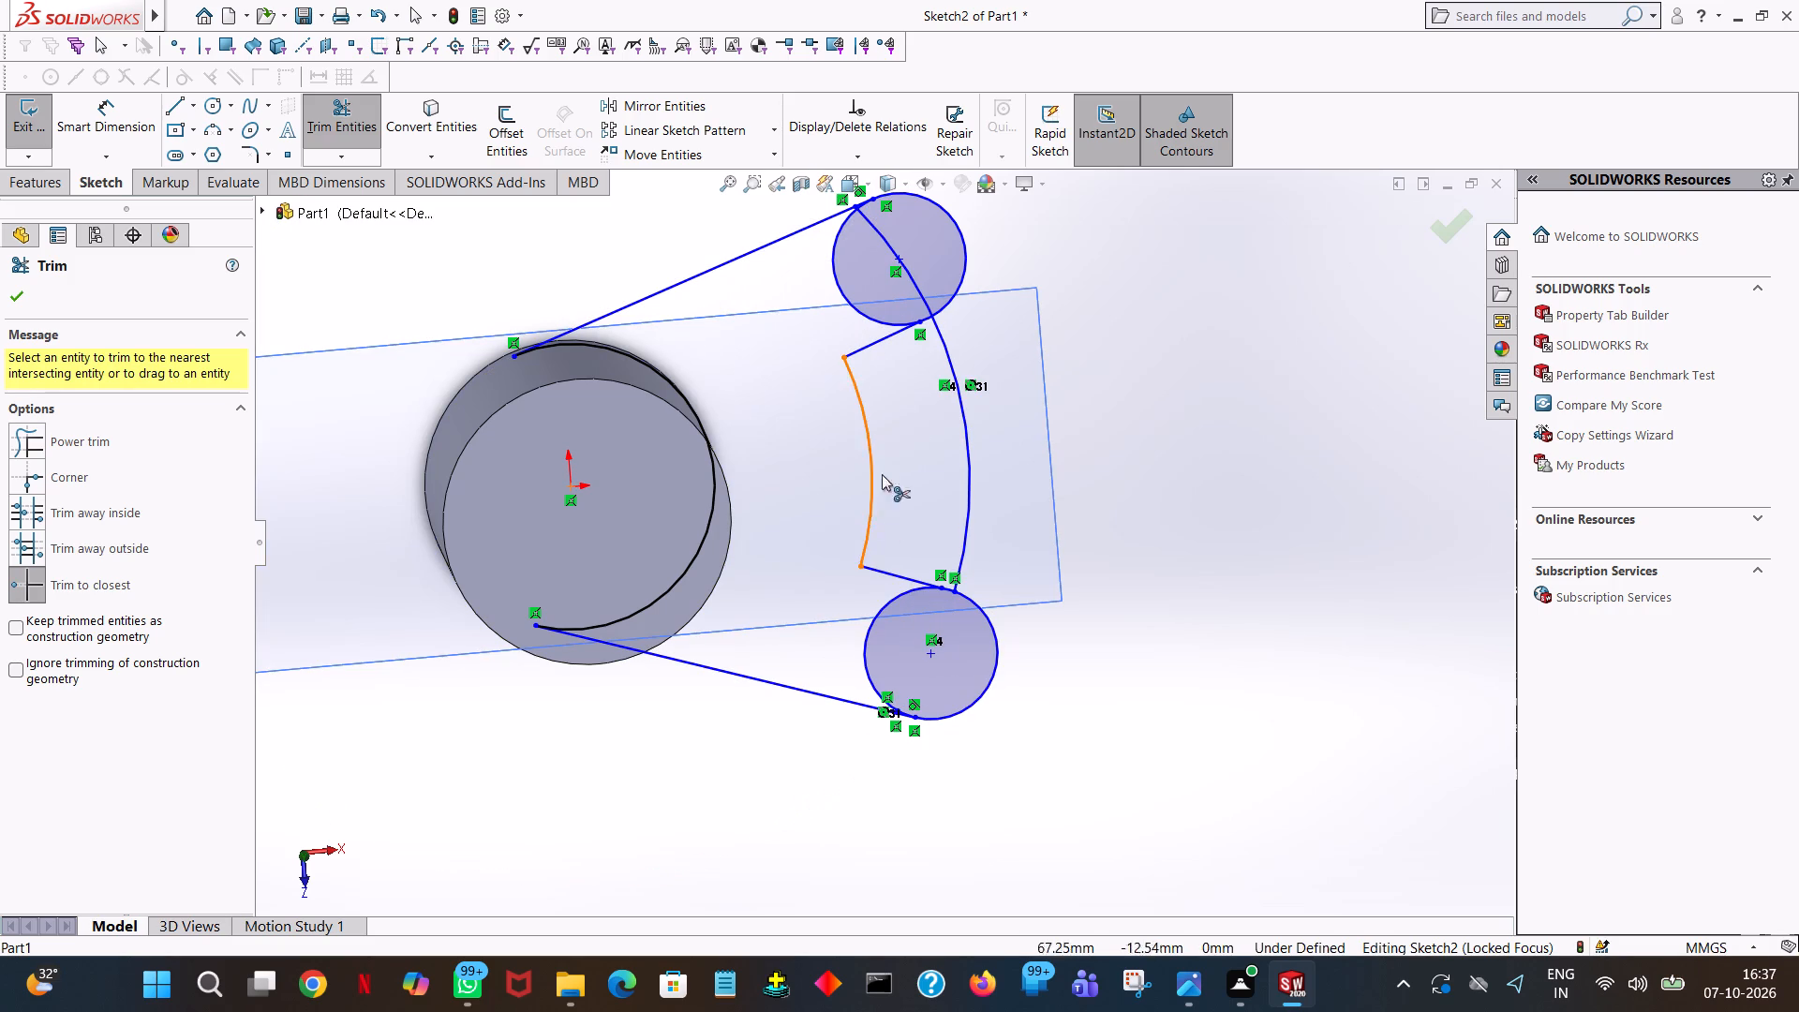
middle_click_drag(1103, 458, 1099, 277)
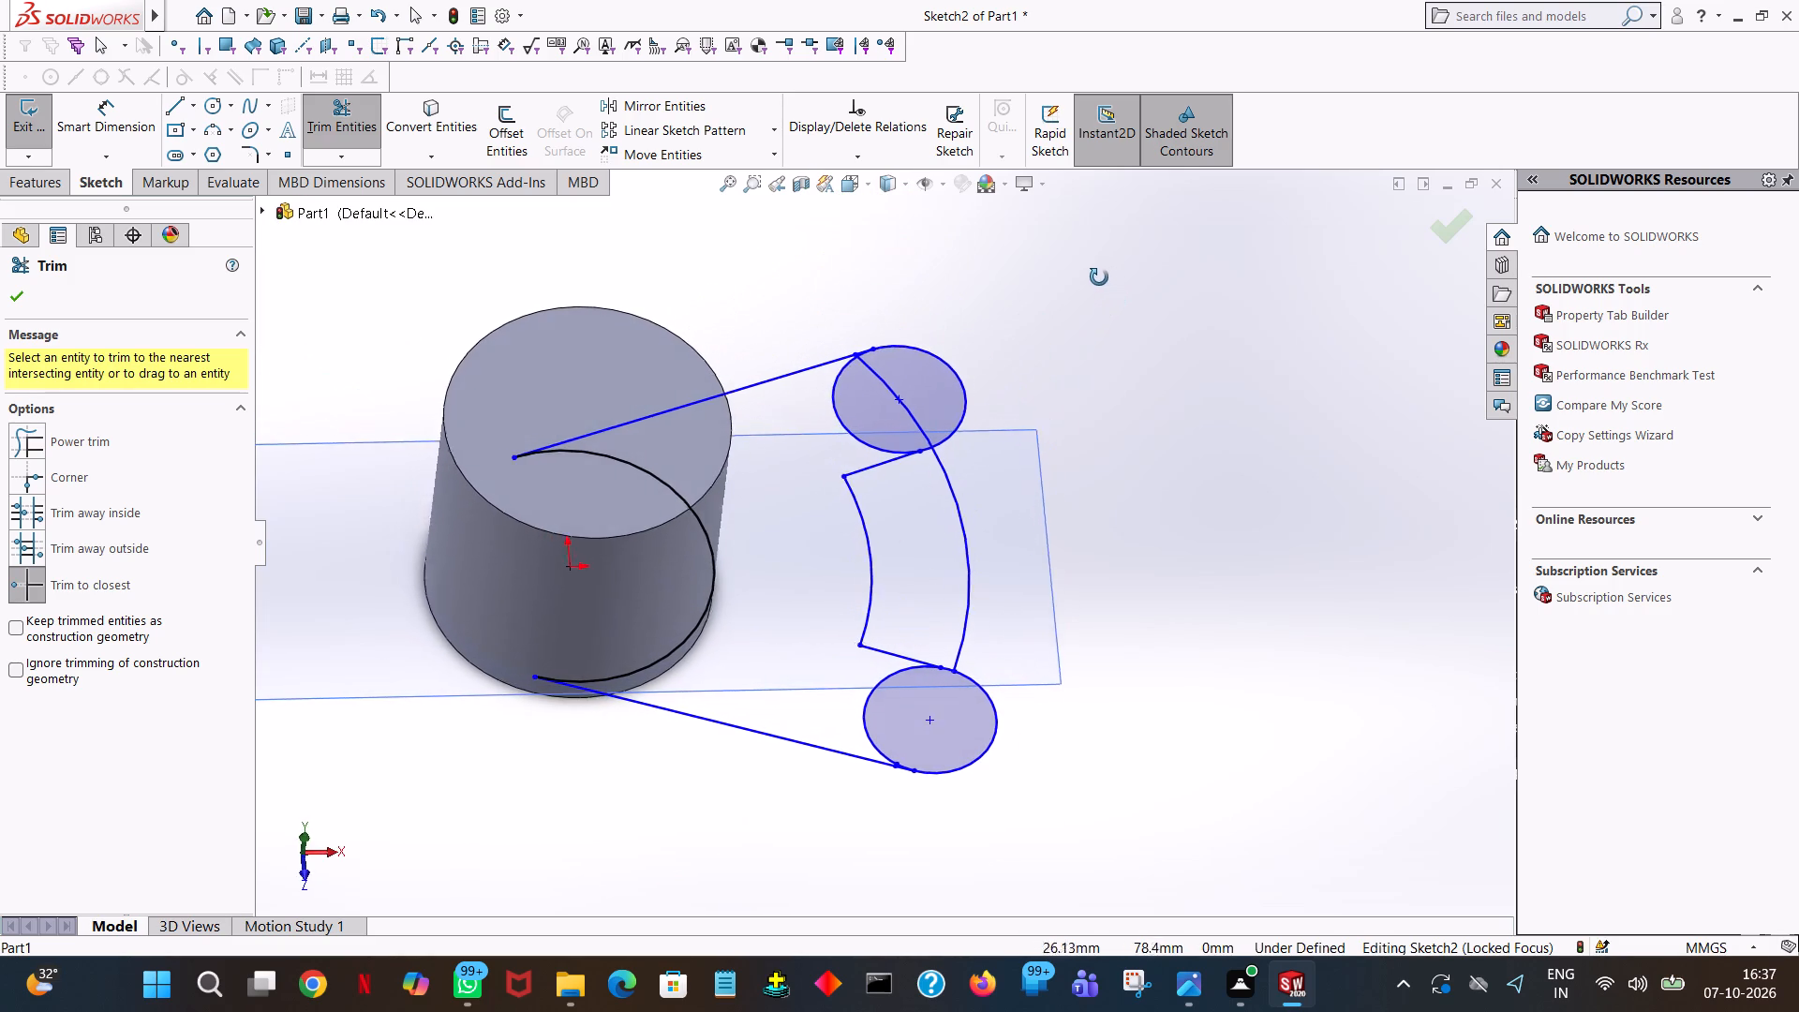
middle_click_drag(1099, 277, 1089, 284)
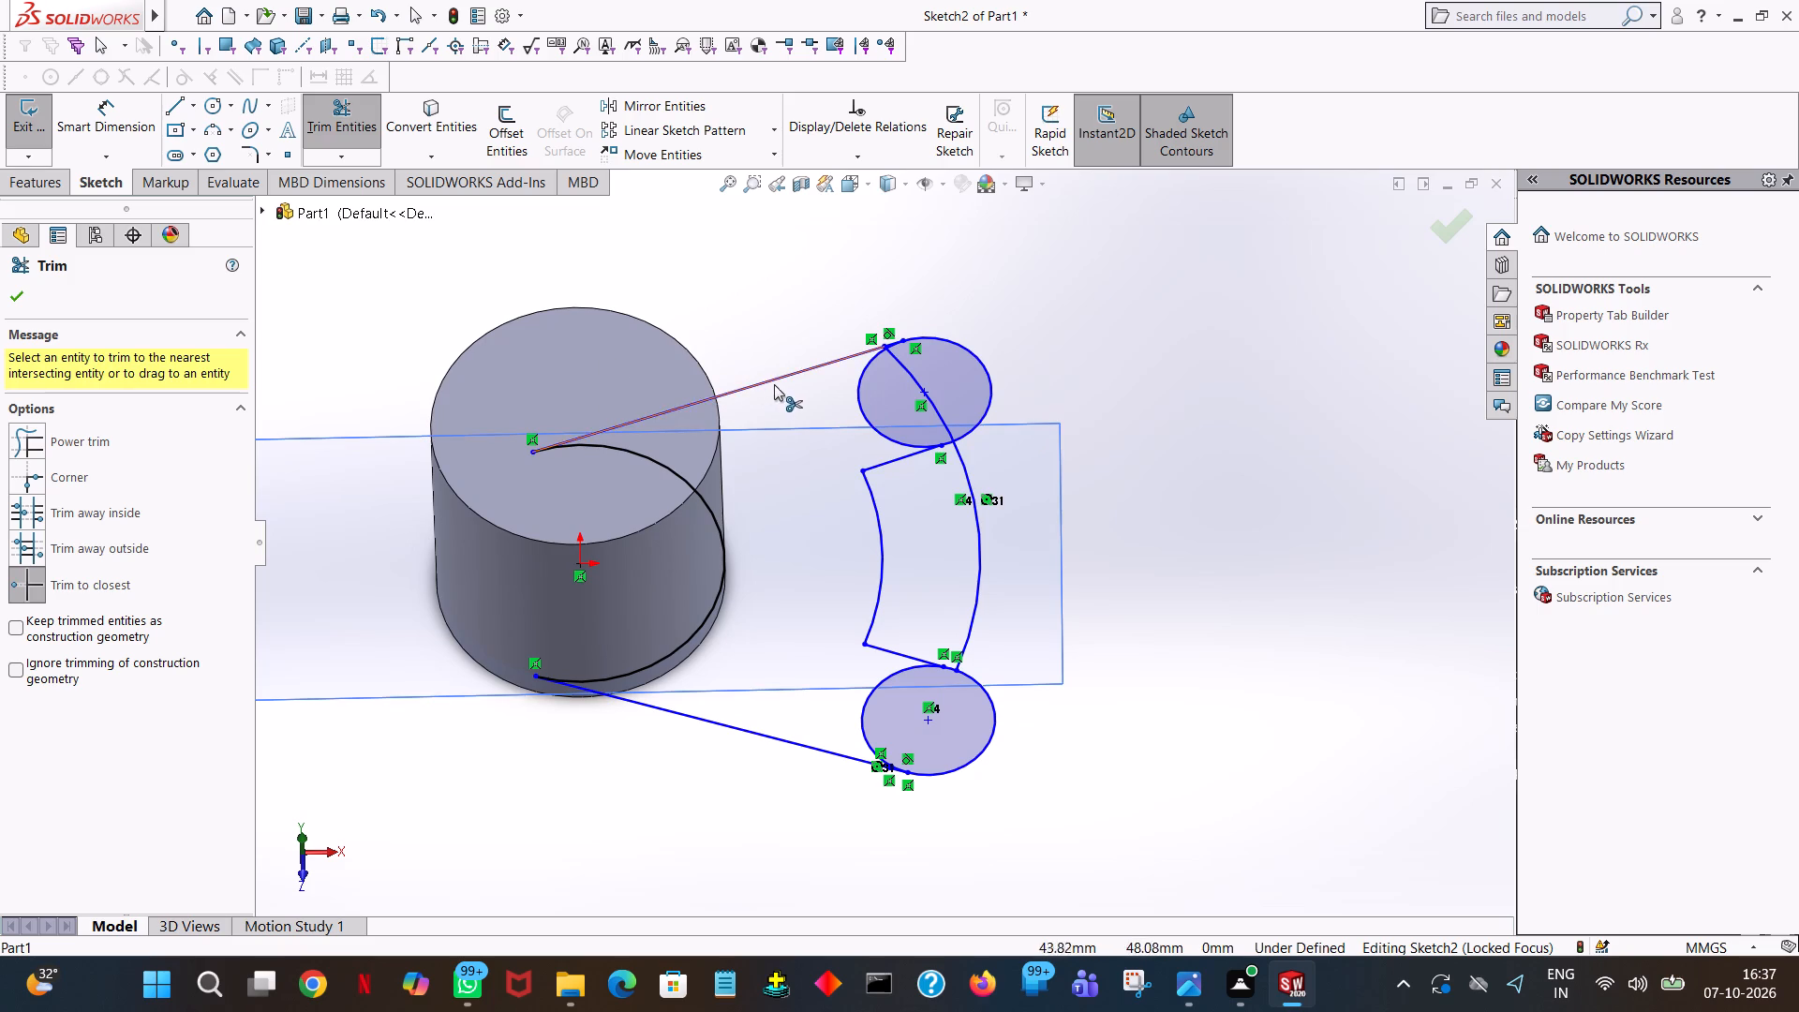
middle_click_drag(795, 368, 799, 549)
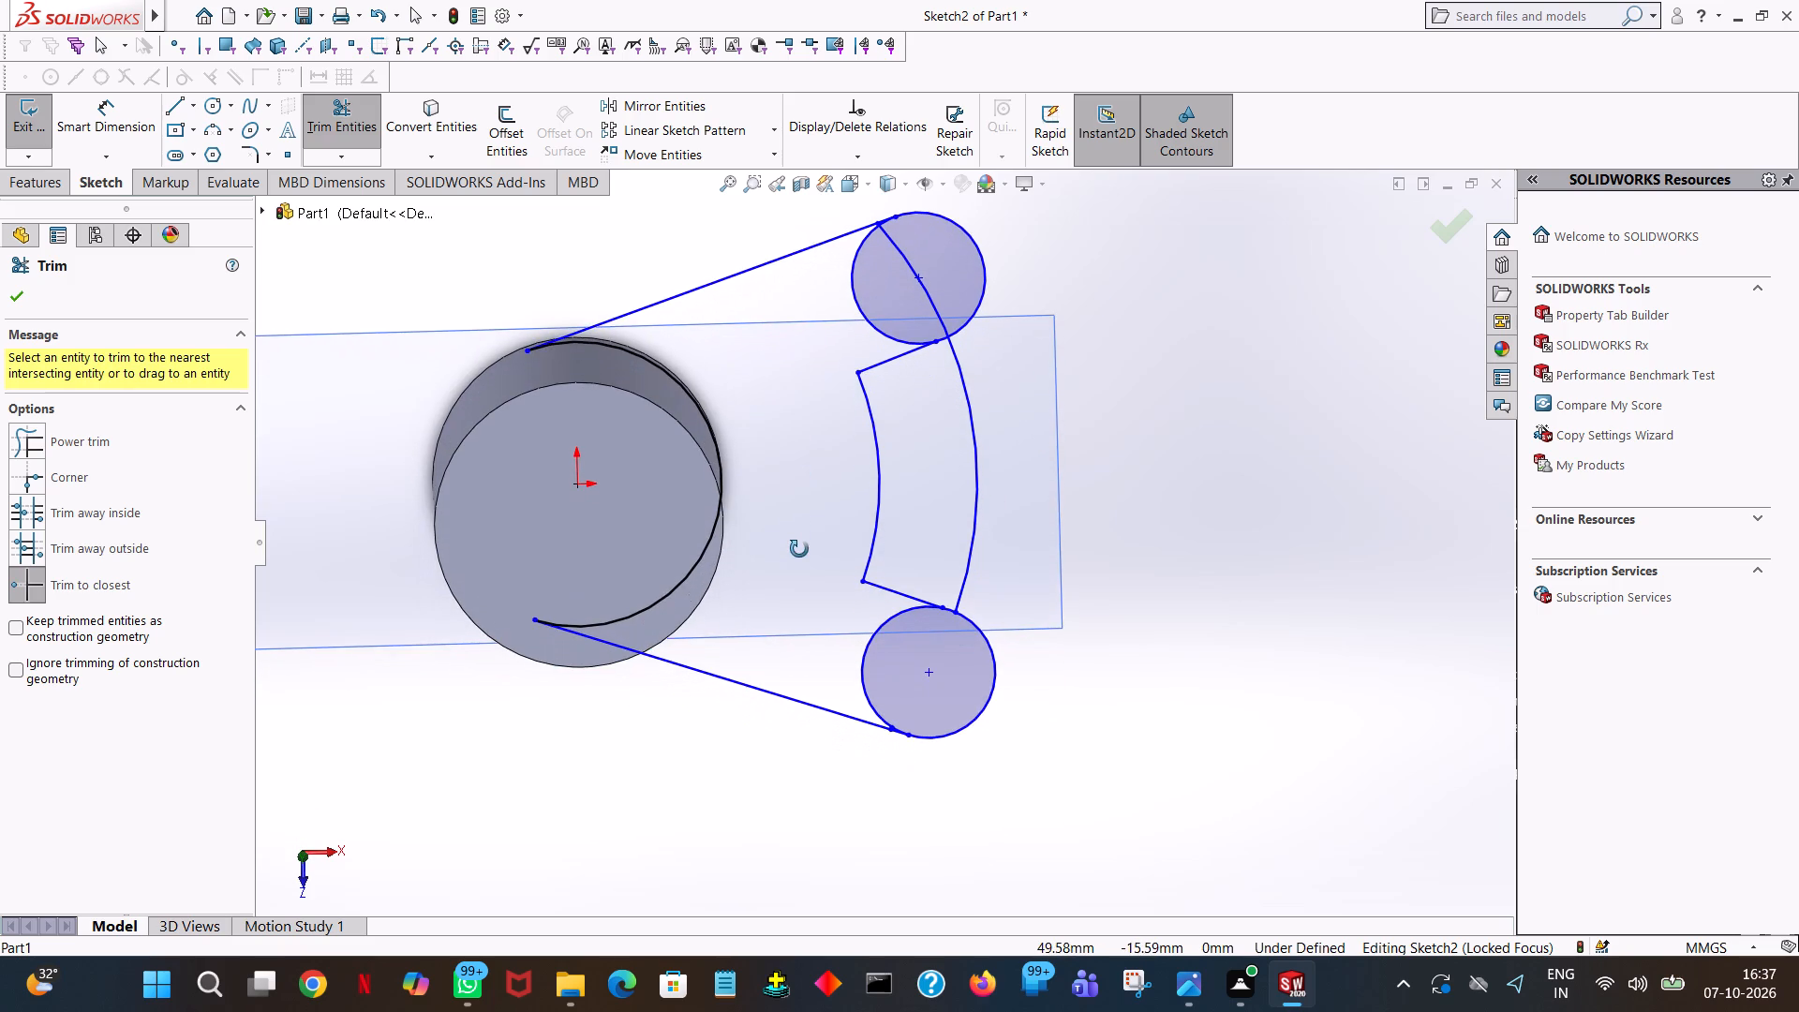
middle_click_drag(799, 549, 791, 531)
left_click(914, 271)
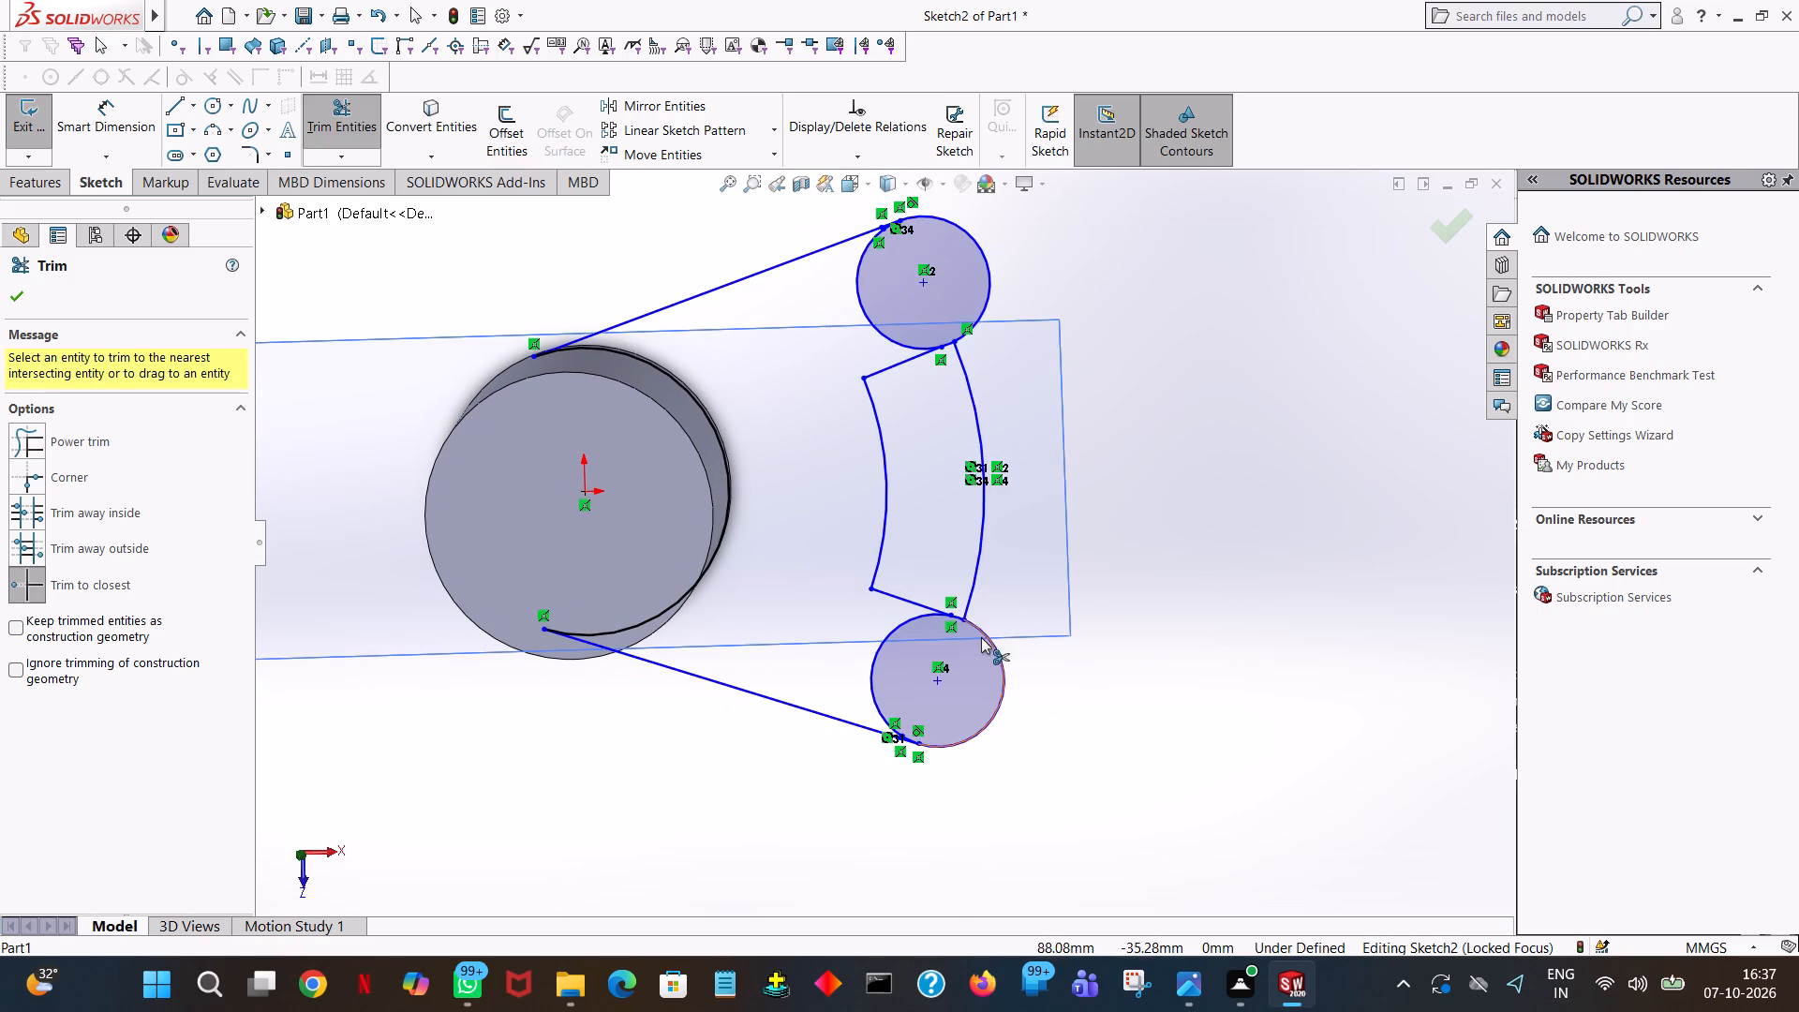
left_click(21, 296)
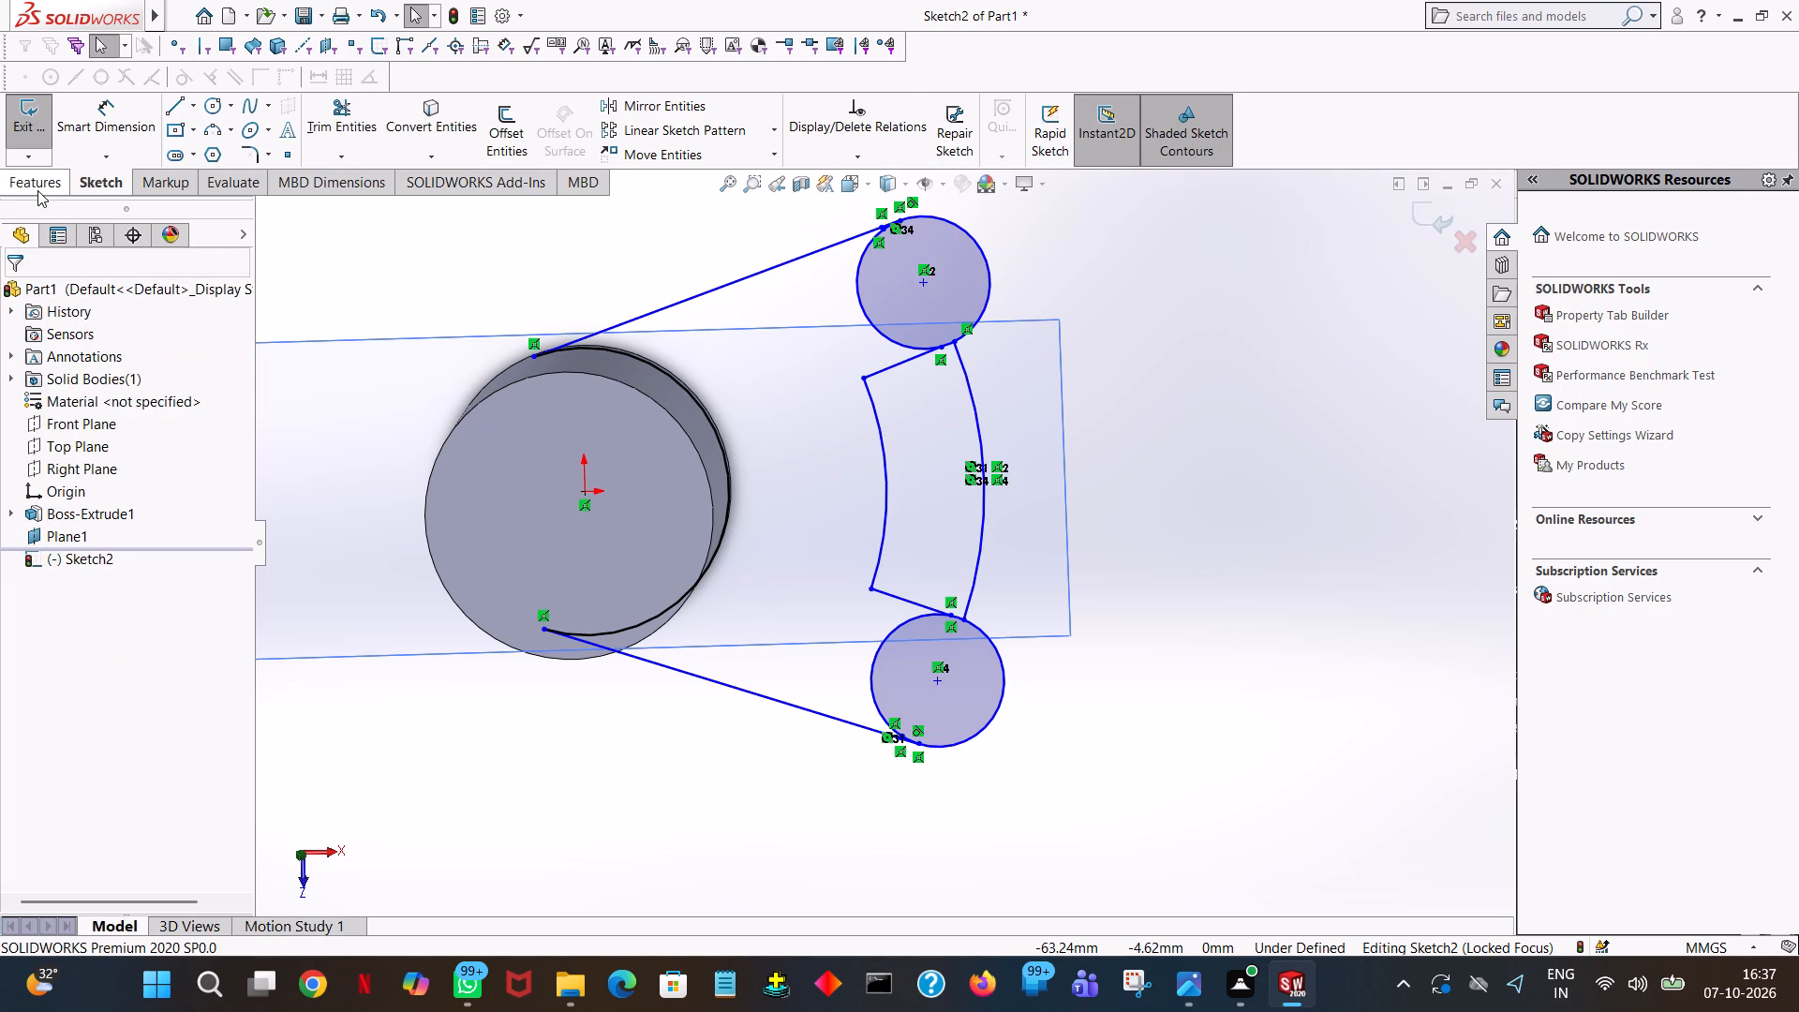
Extrude the four closed regions of the arm sketch, including both small end circles, 21 mm blind and merged with the cylinder.
left_click(38, 188)
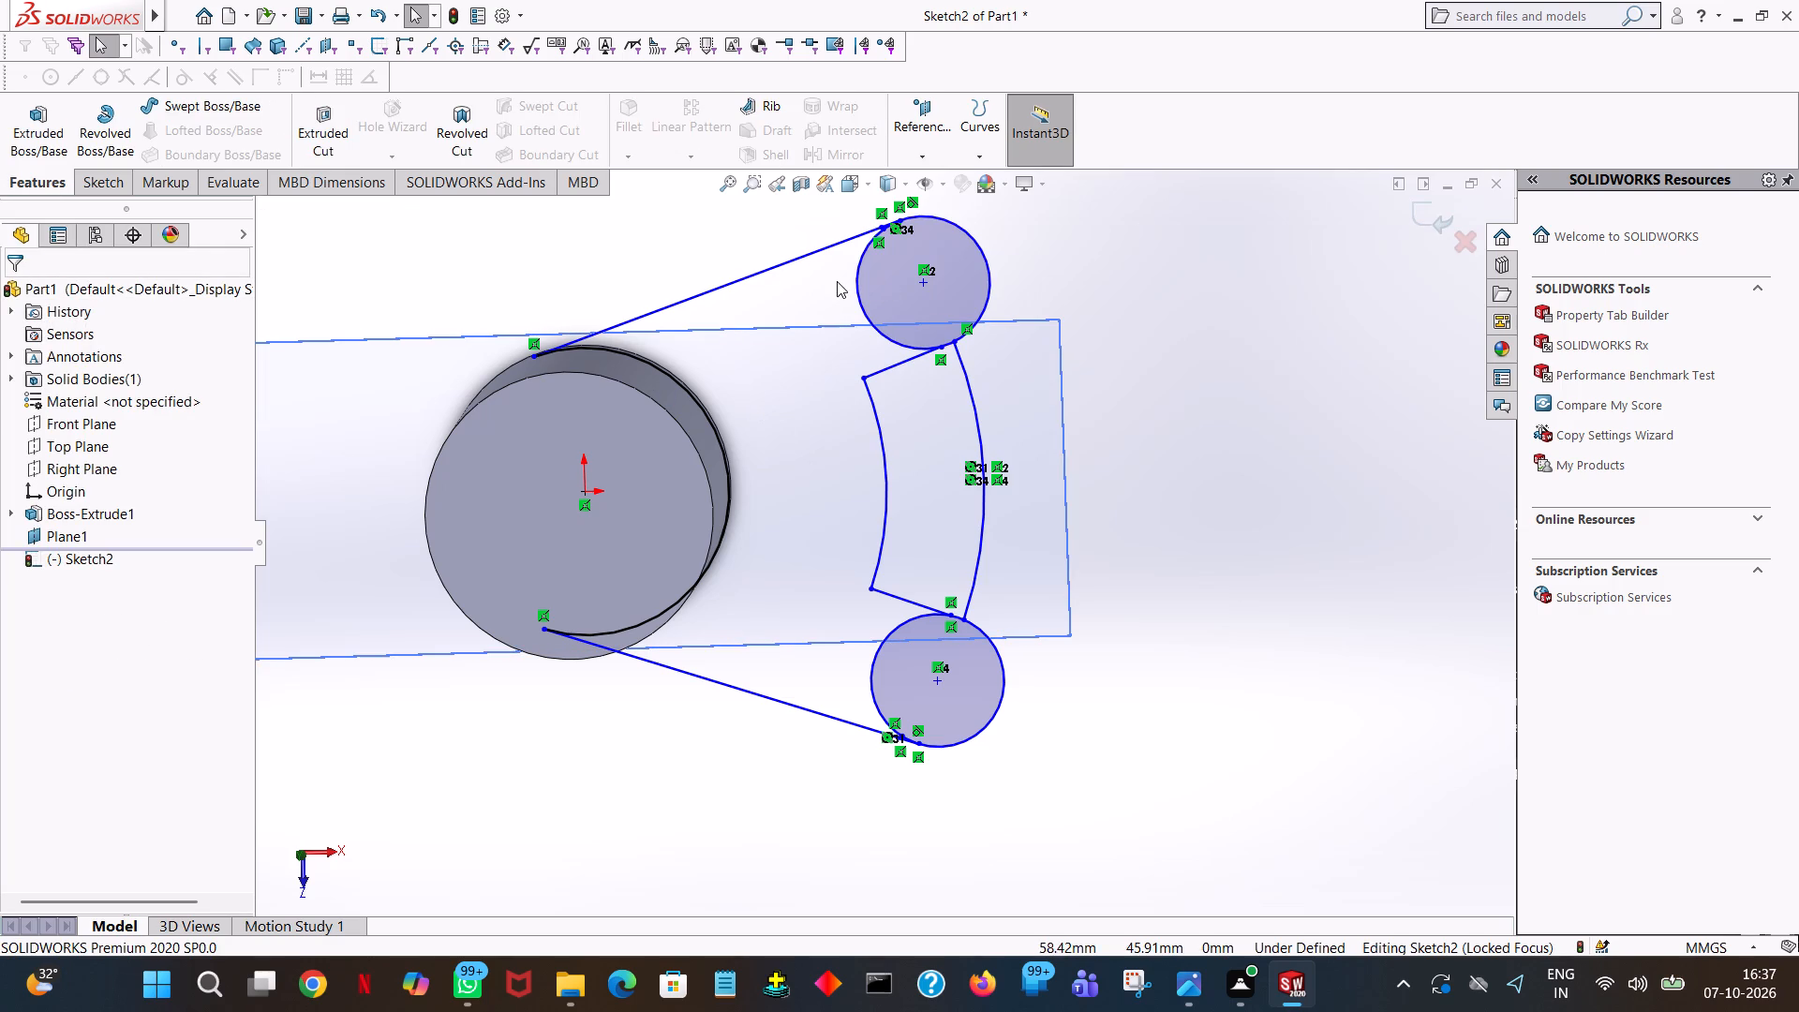
middle_click_drag(802, 486, 827, 308)
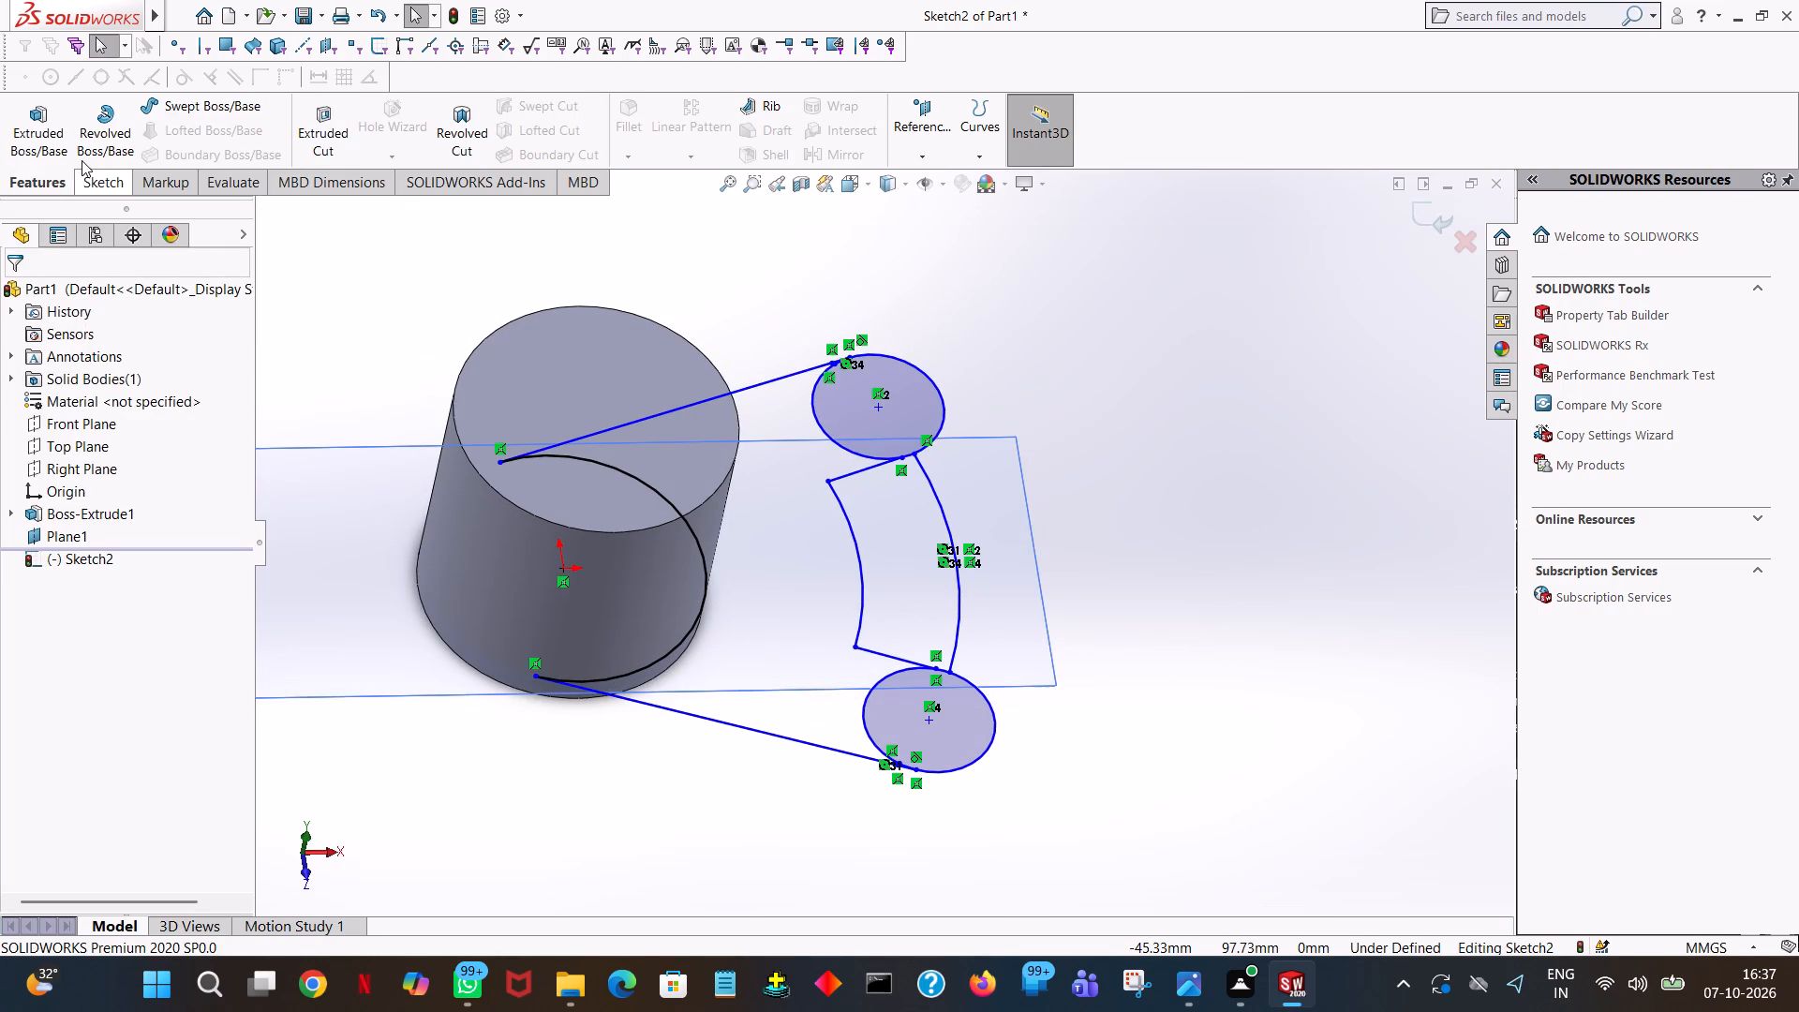
left_click(46, 126)
left_click(825, 519)
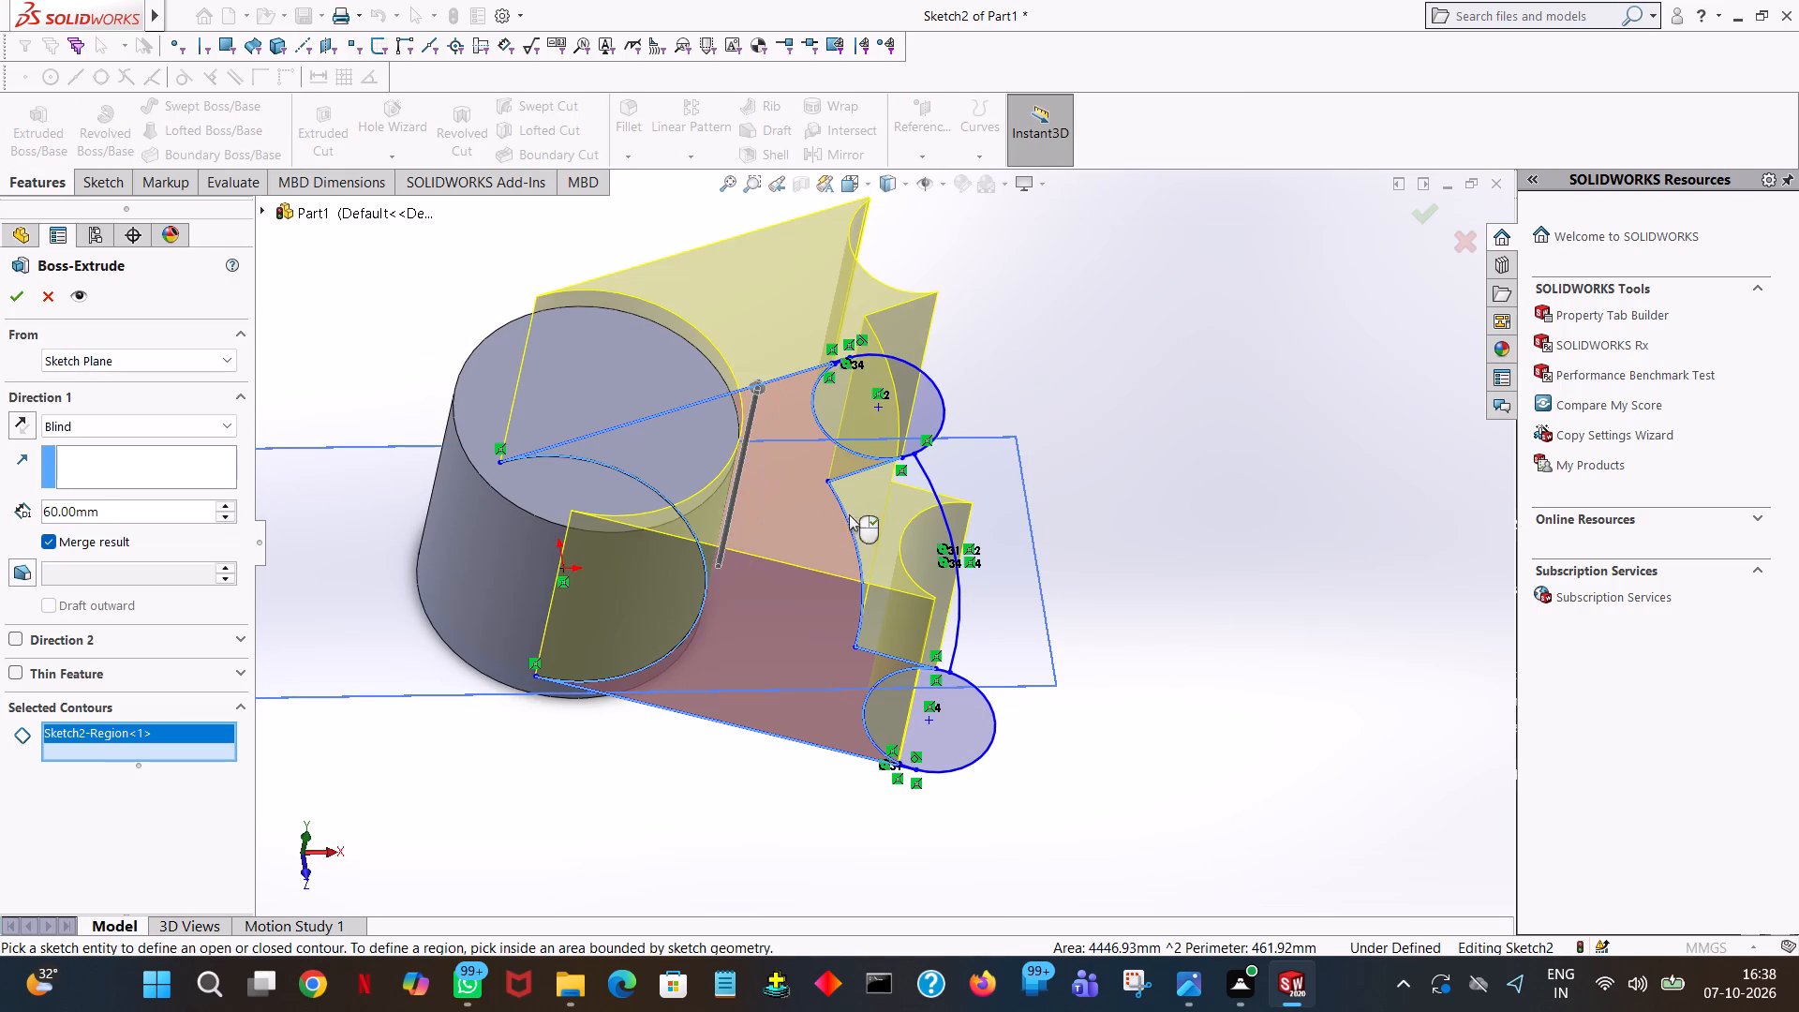
middle_click_drag(1070, 551, 1054, 626)
left_click(931, 432)
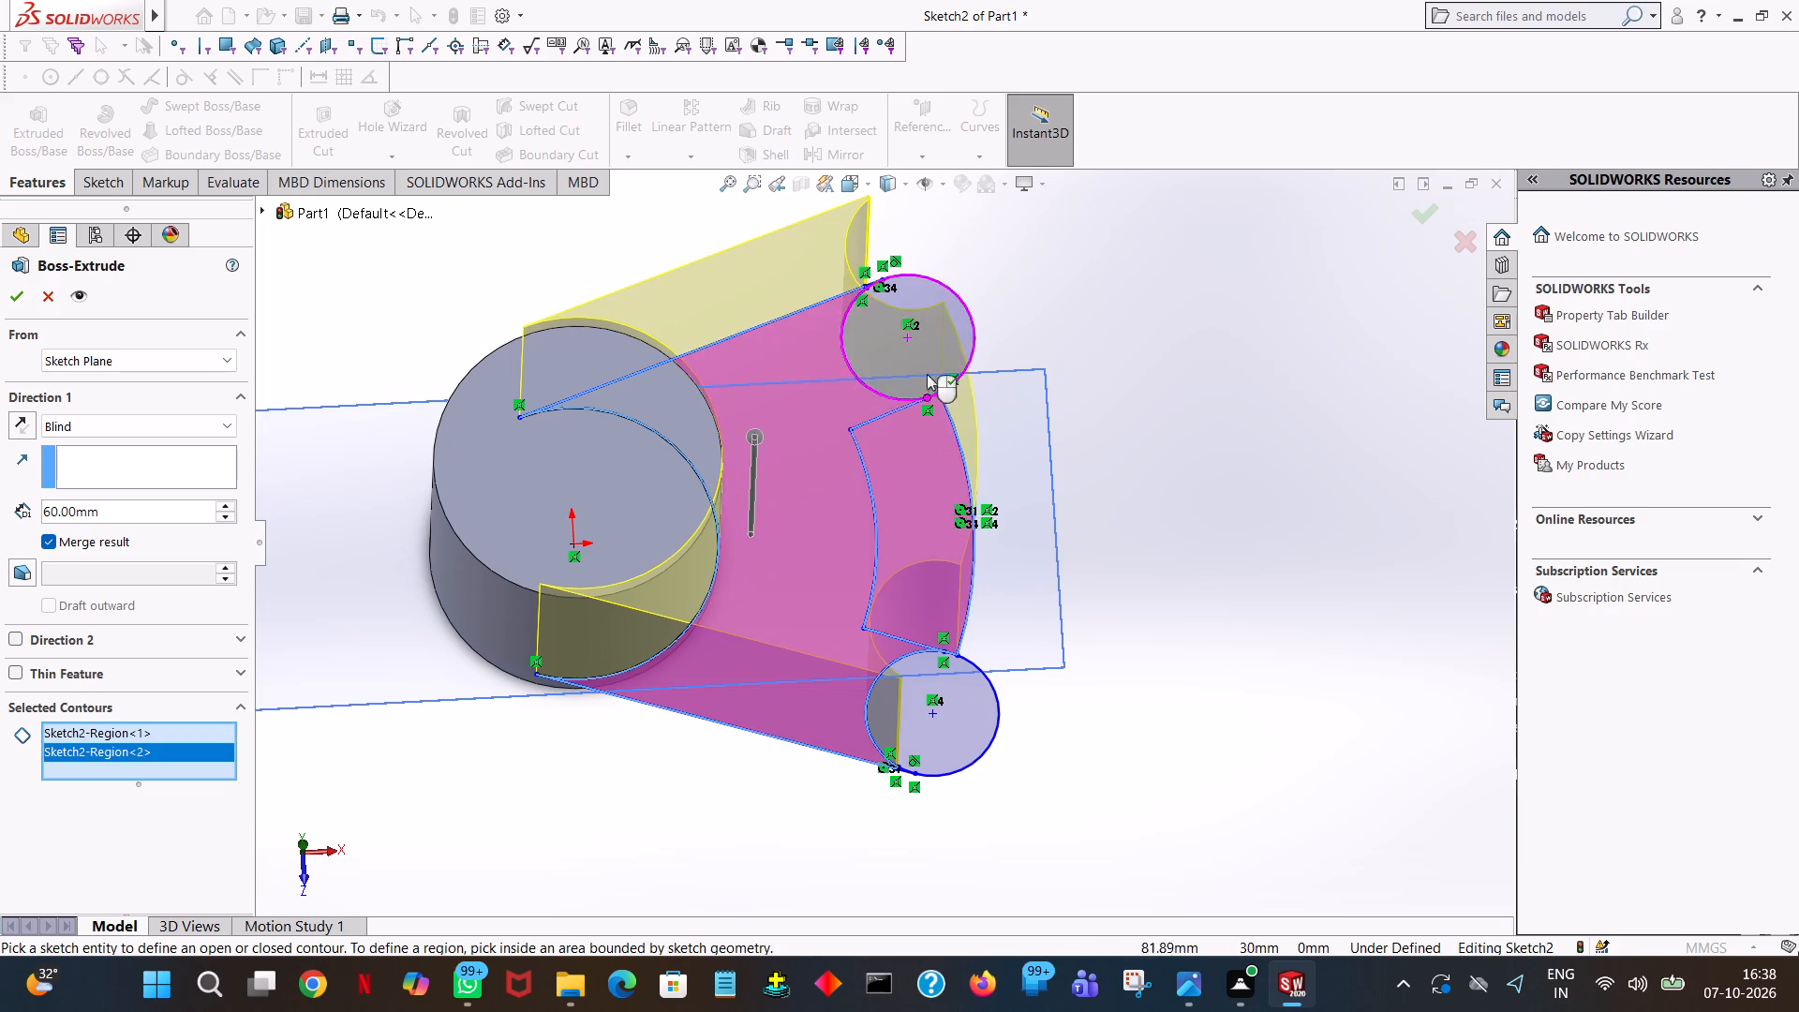
left_click(937, 295)
left_click(937, 295)
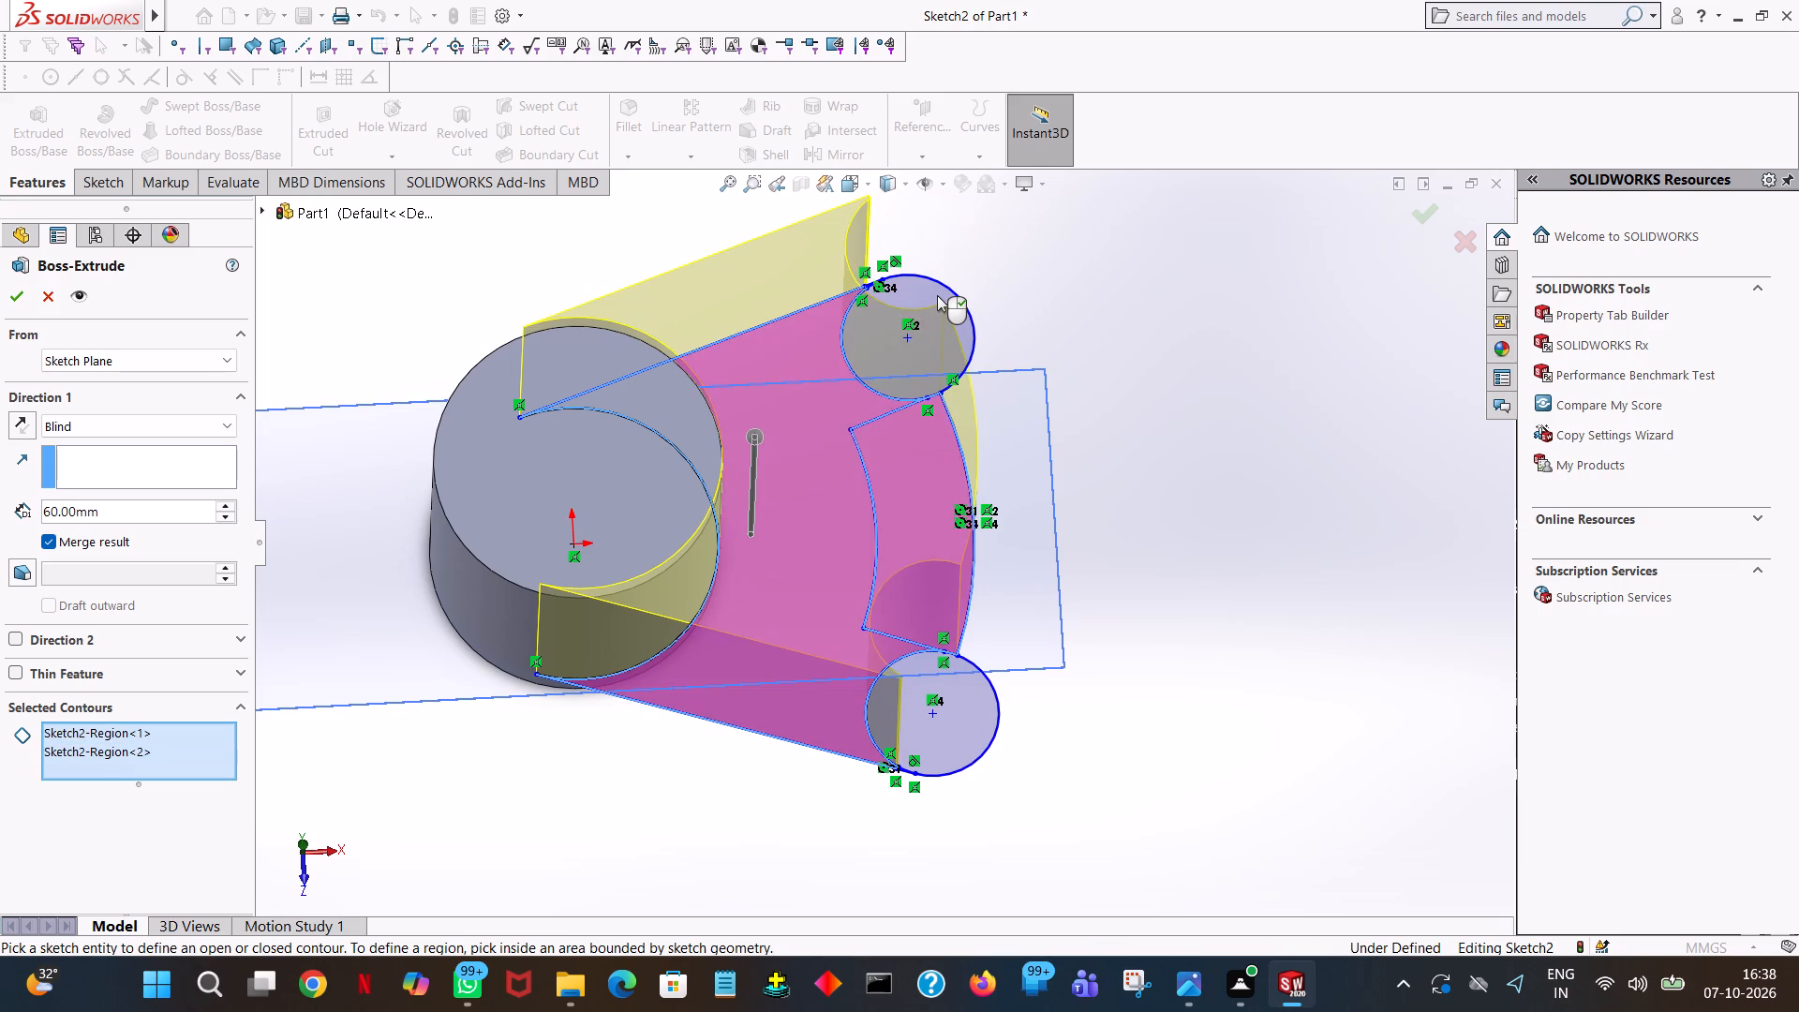
left_click(937, 295)
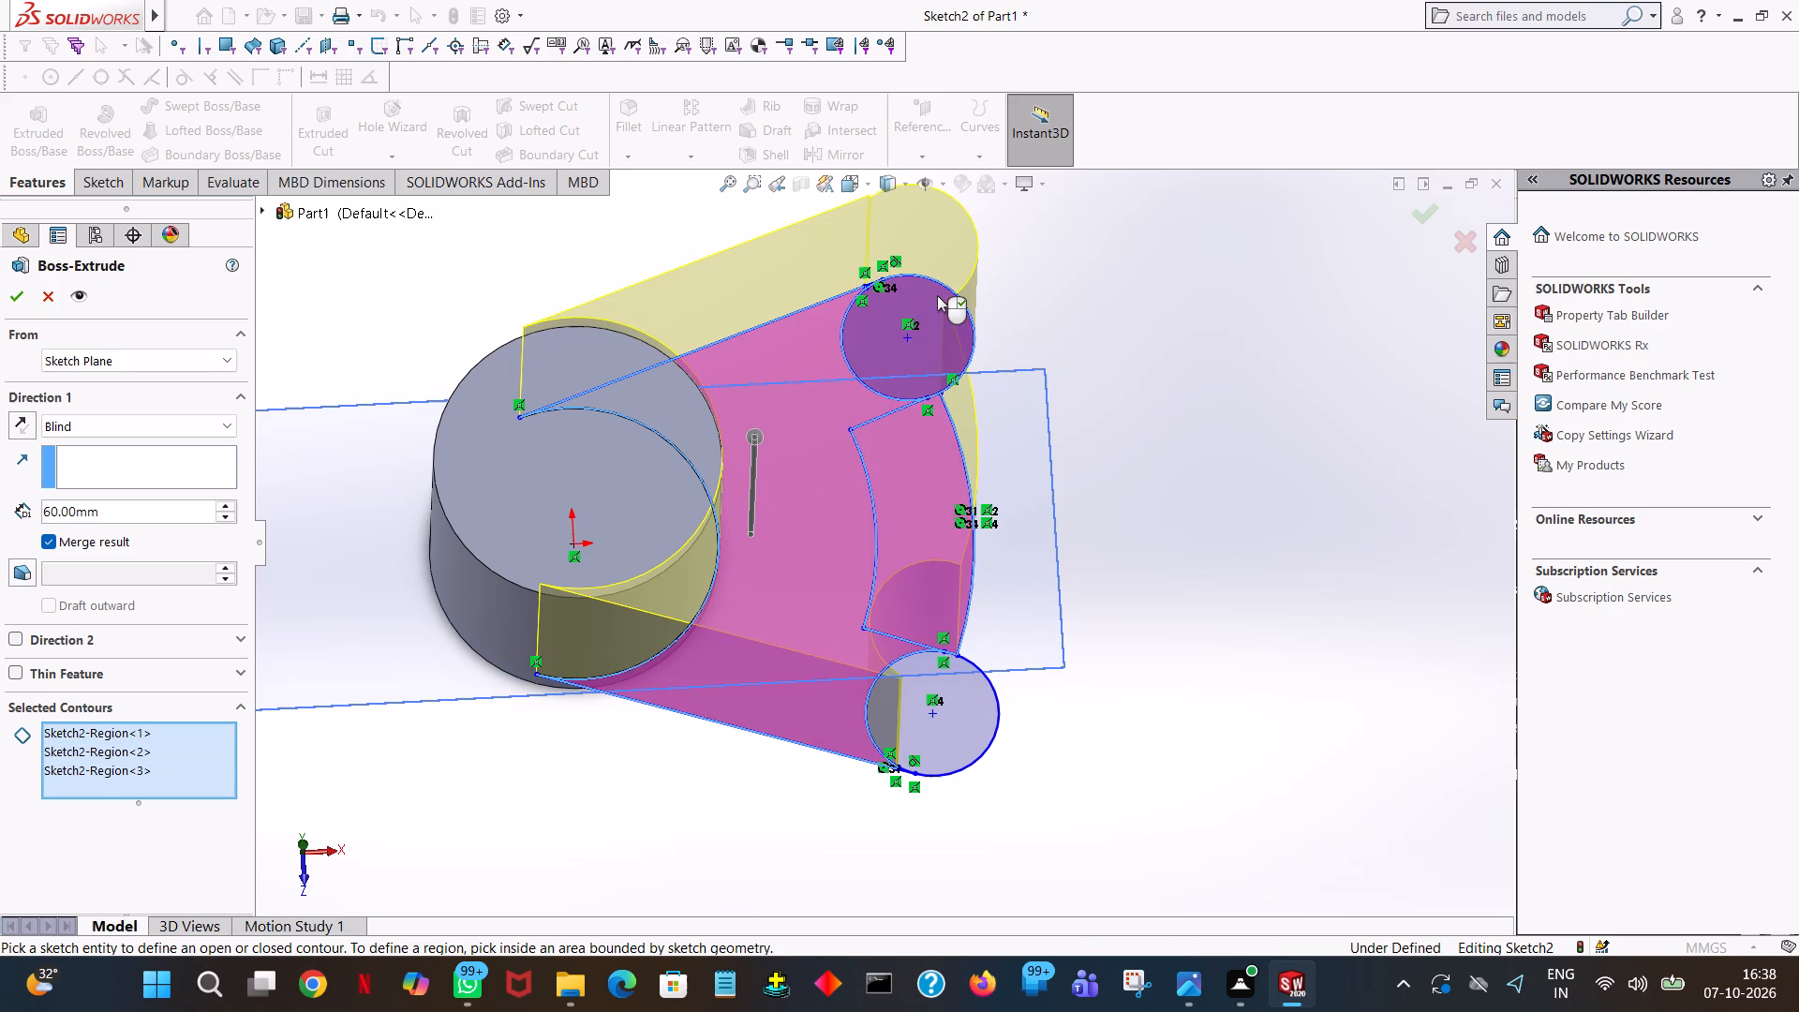
left_click(970, 684)
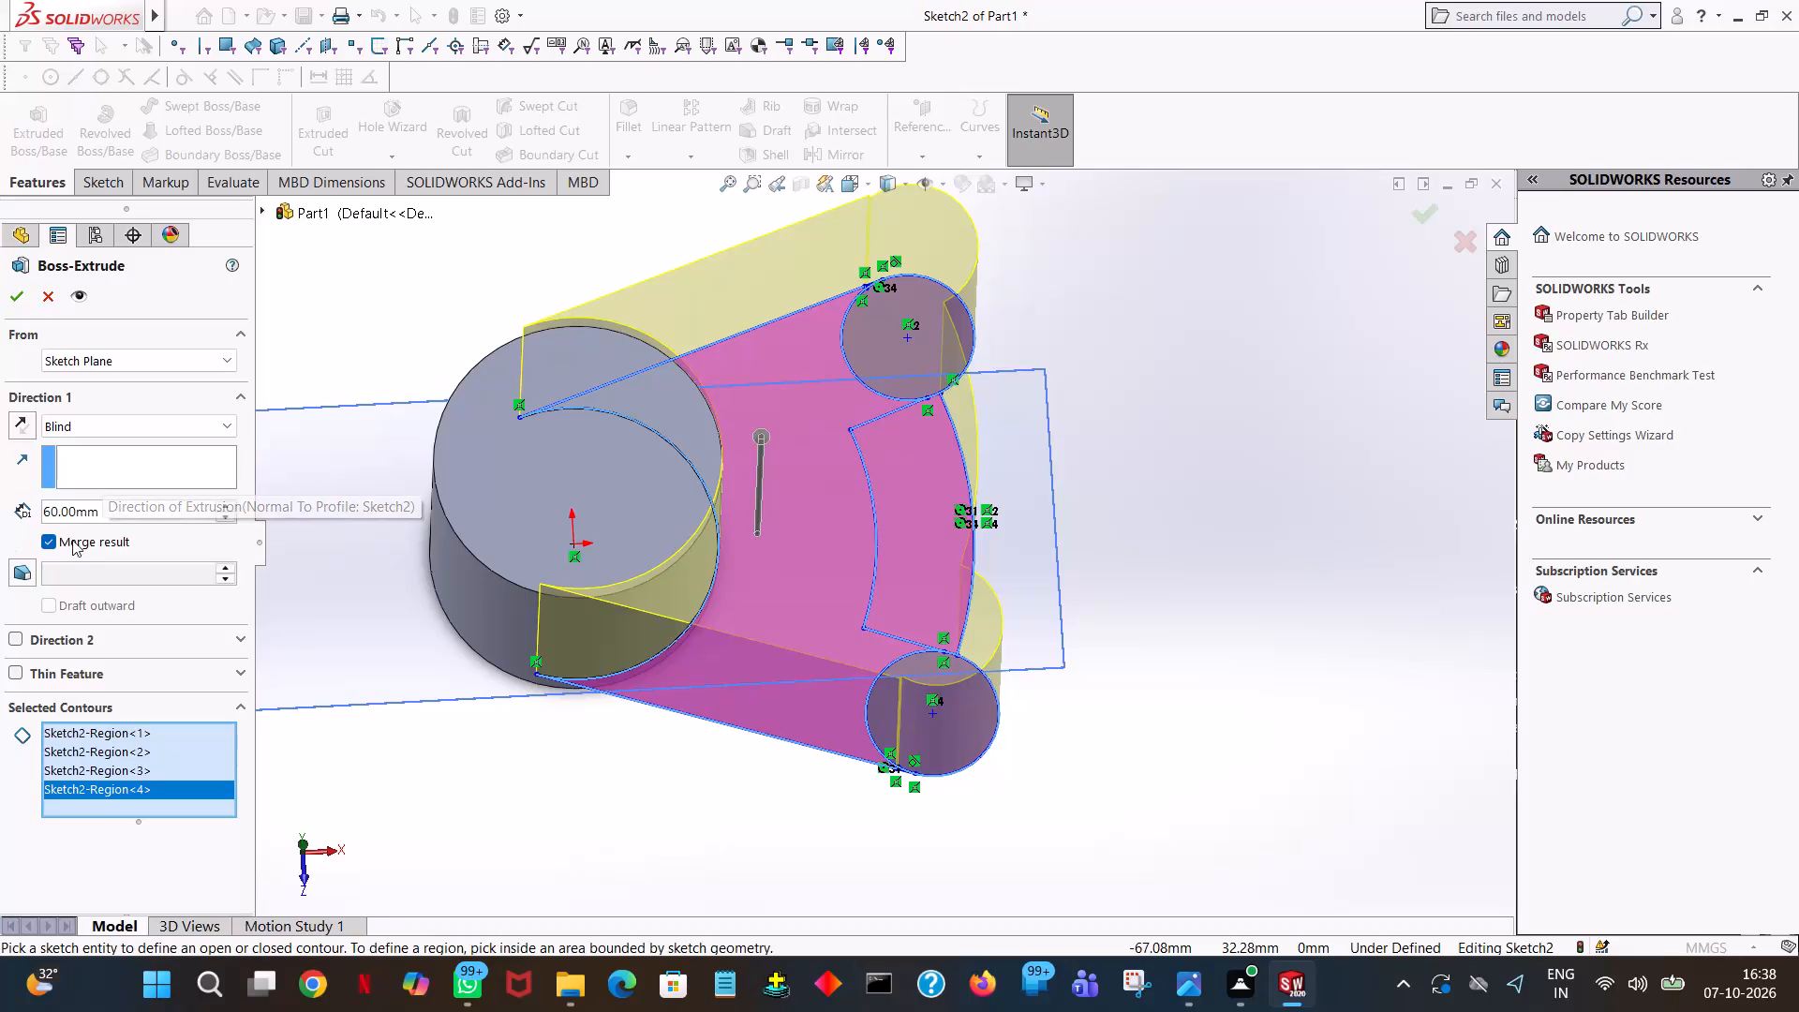
double_click(112, 507)
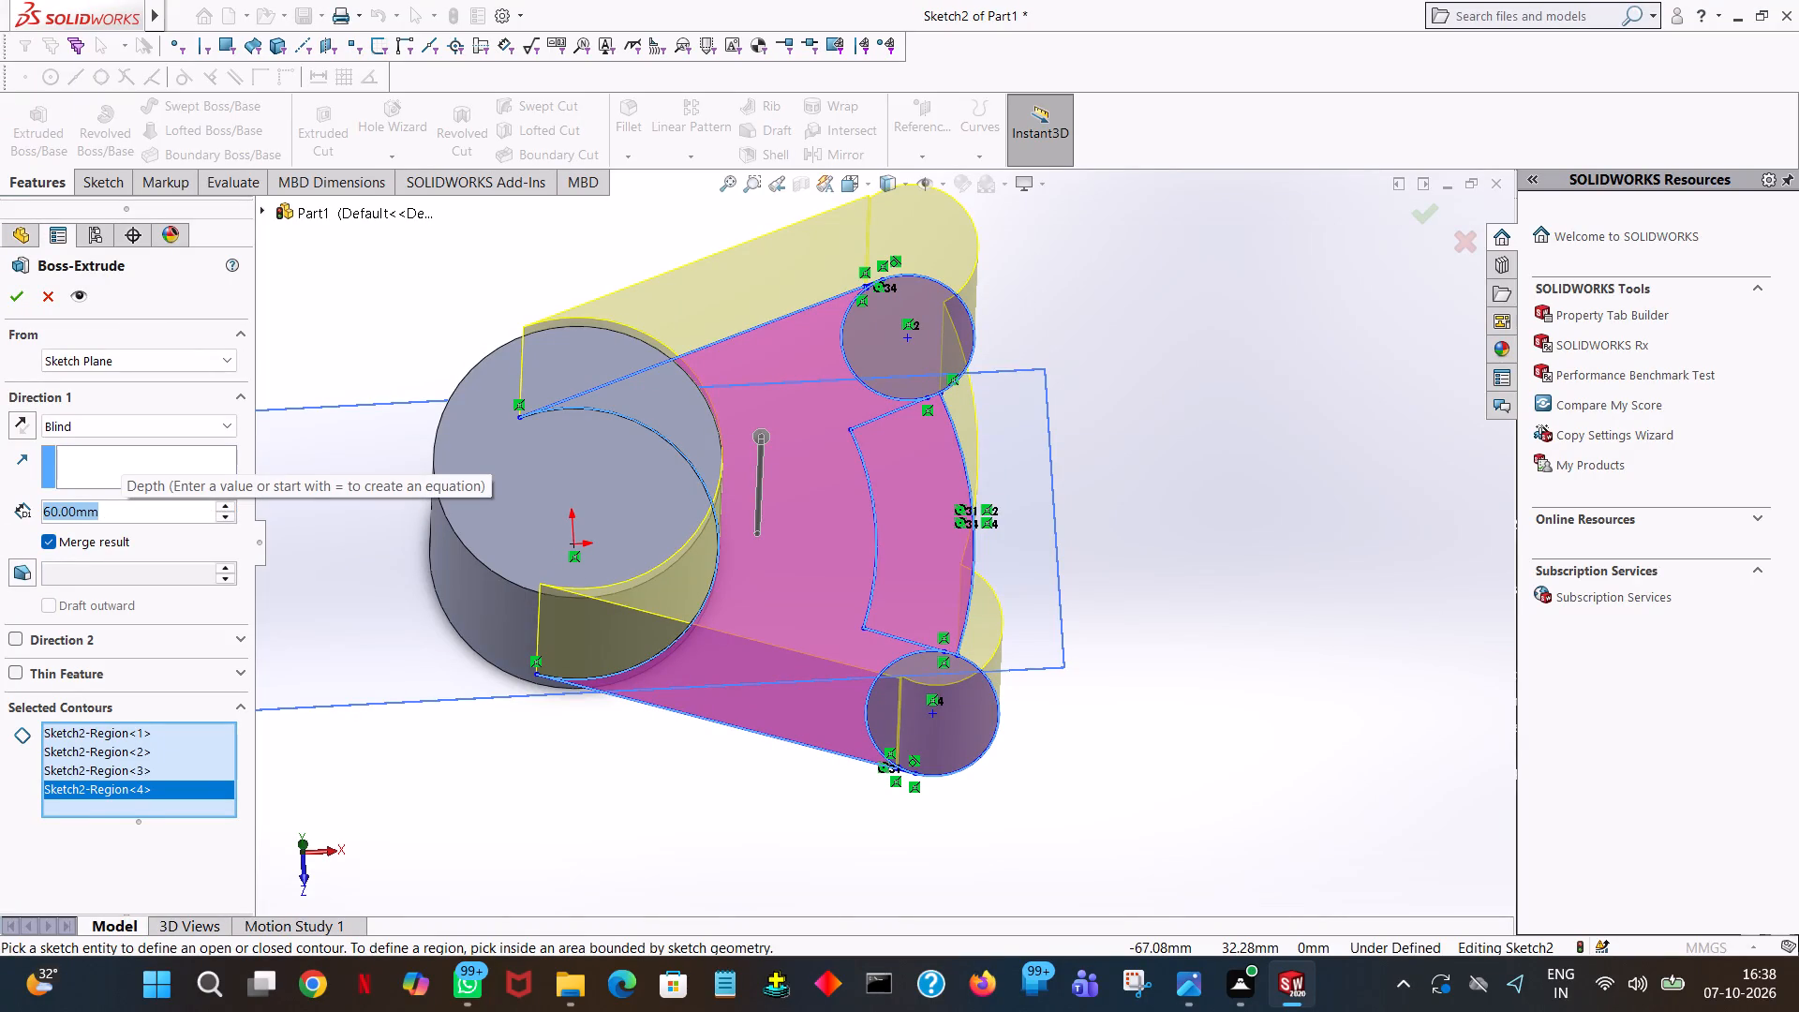
type("21")
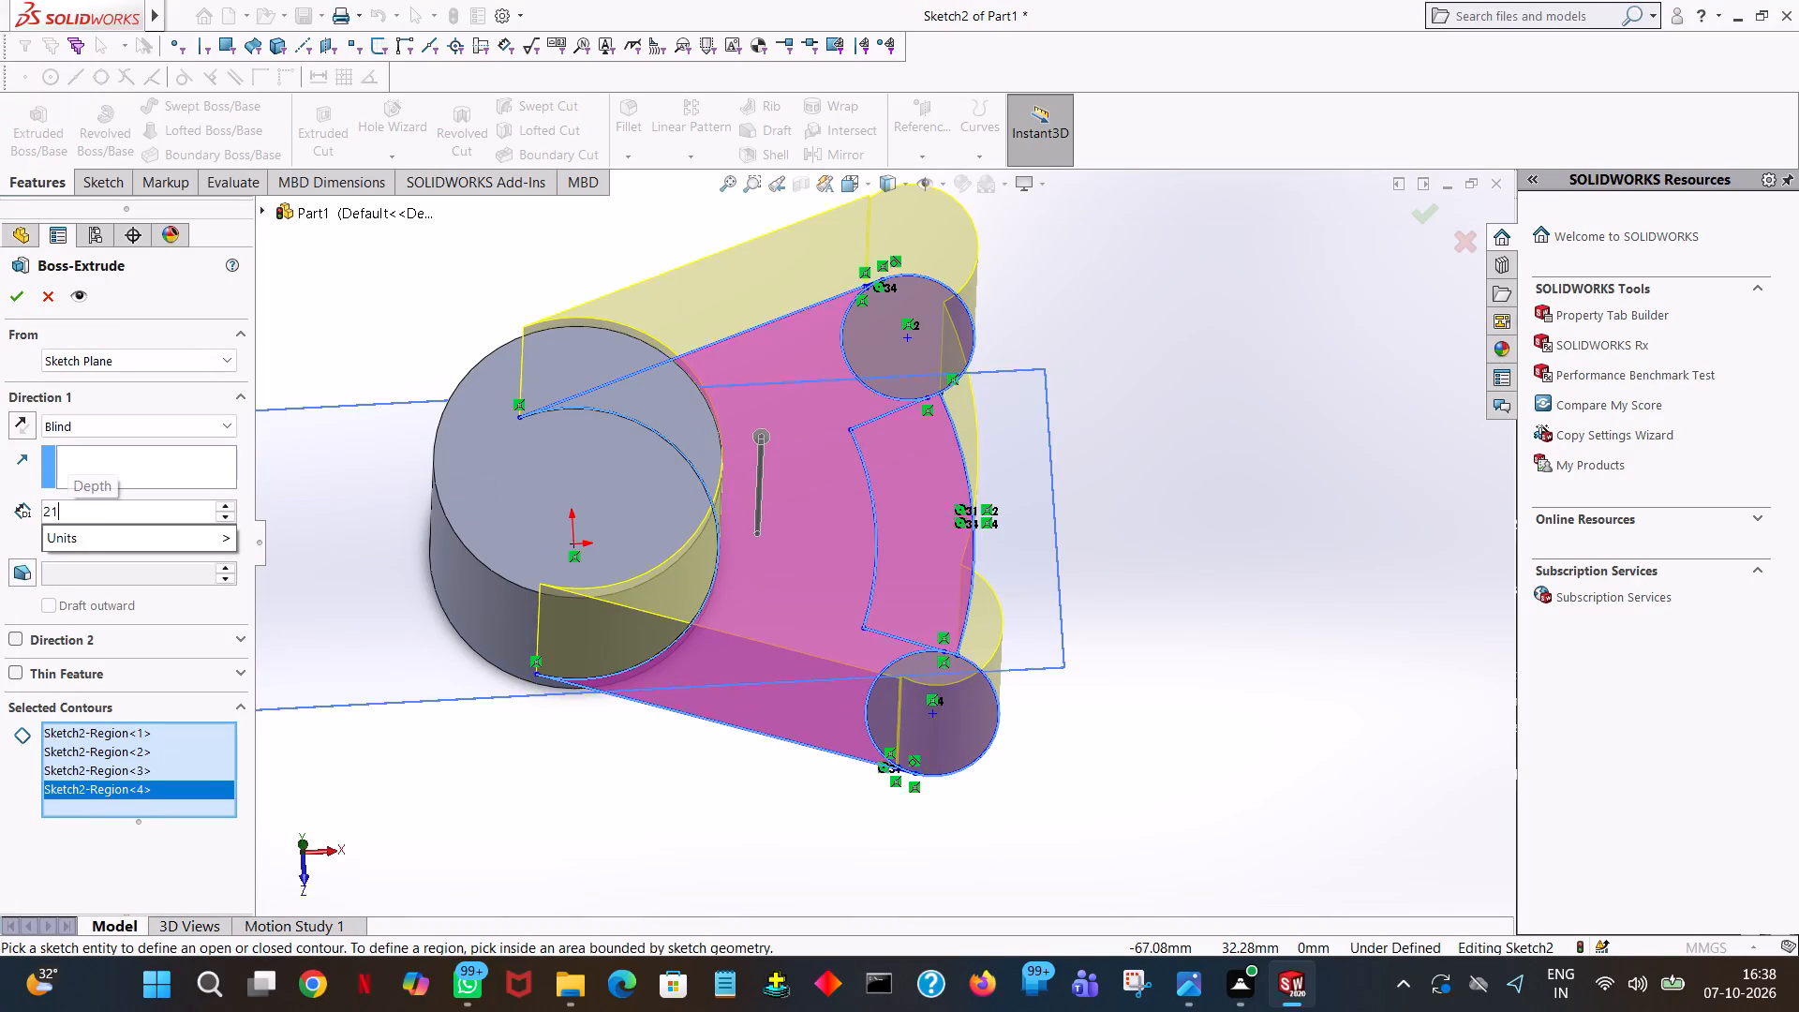
key("Return")
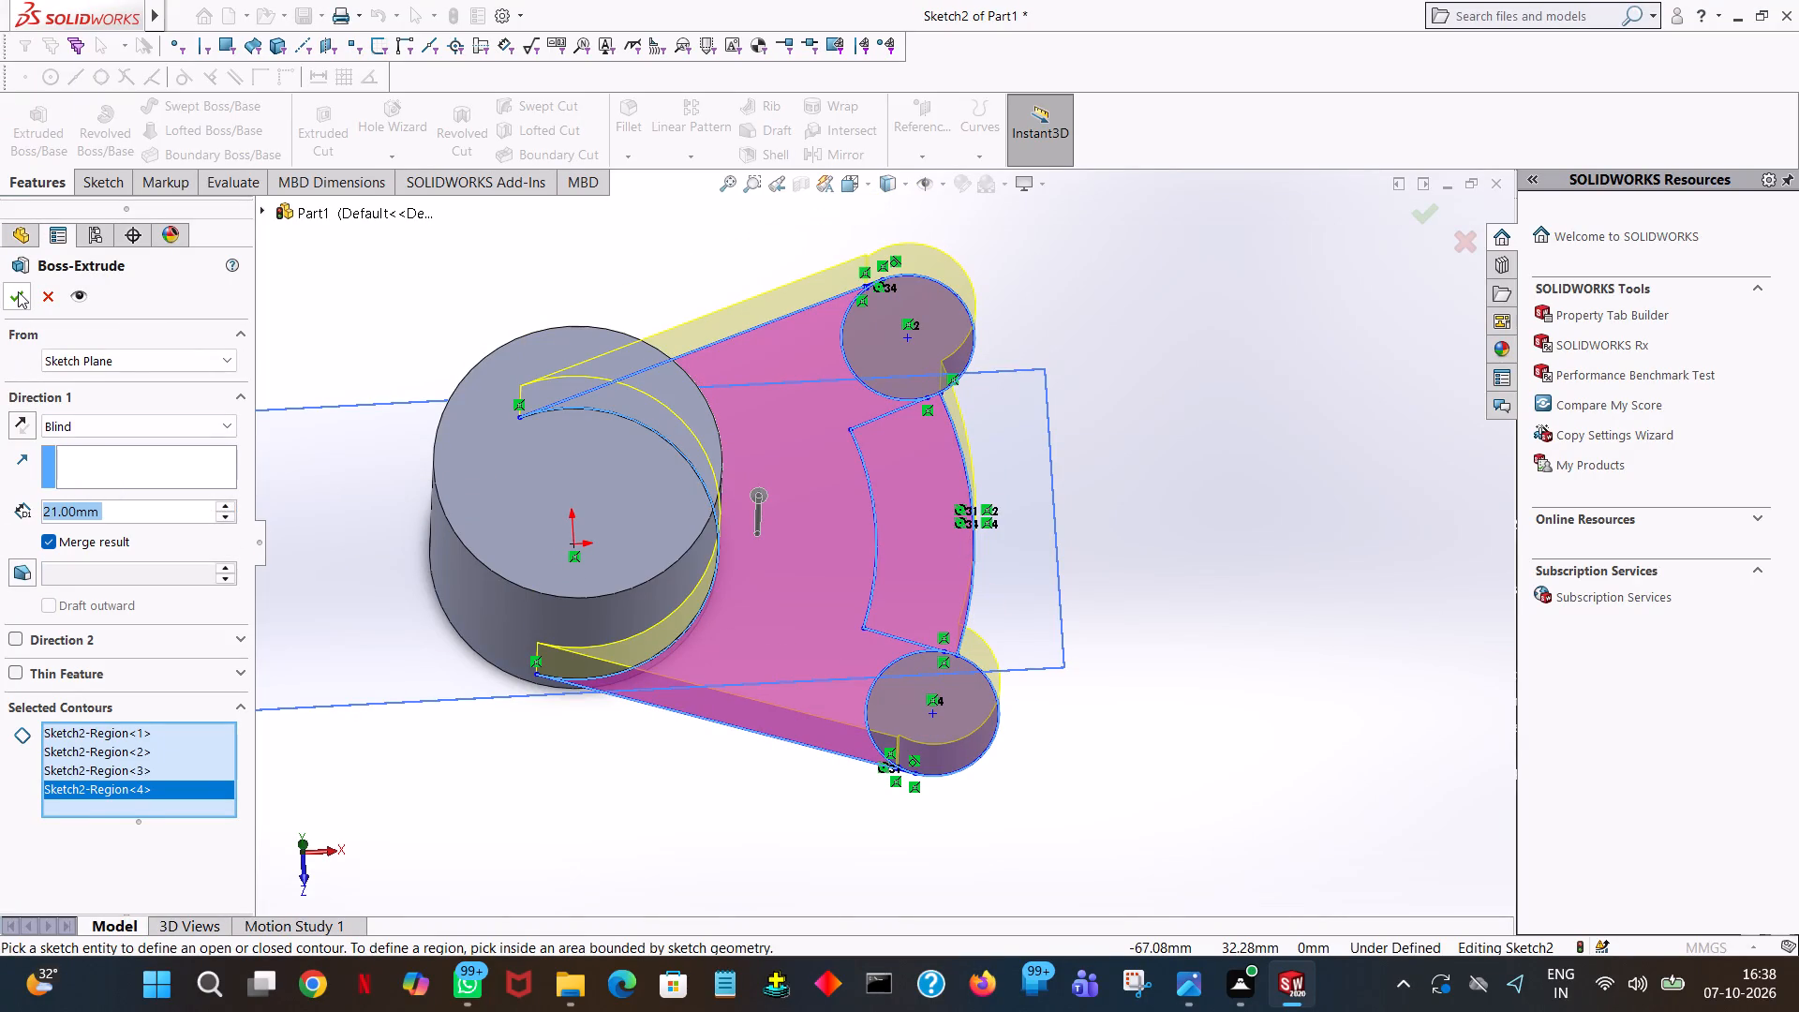
left_click(18, 291)
left_click(622, 771)
middle_click_drag(708, 770, 691, 602)
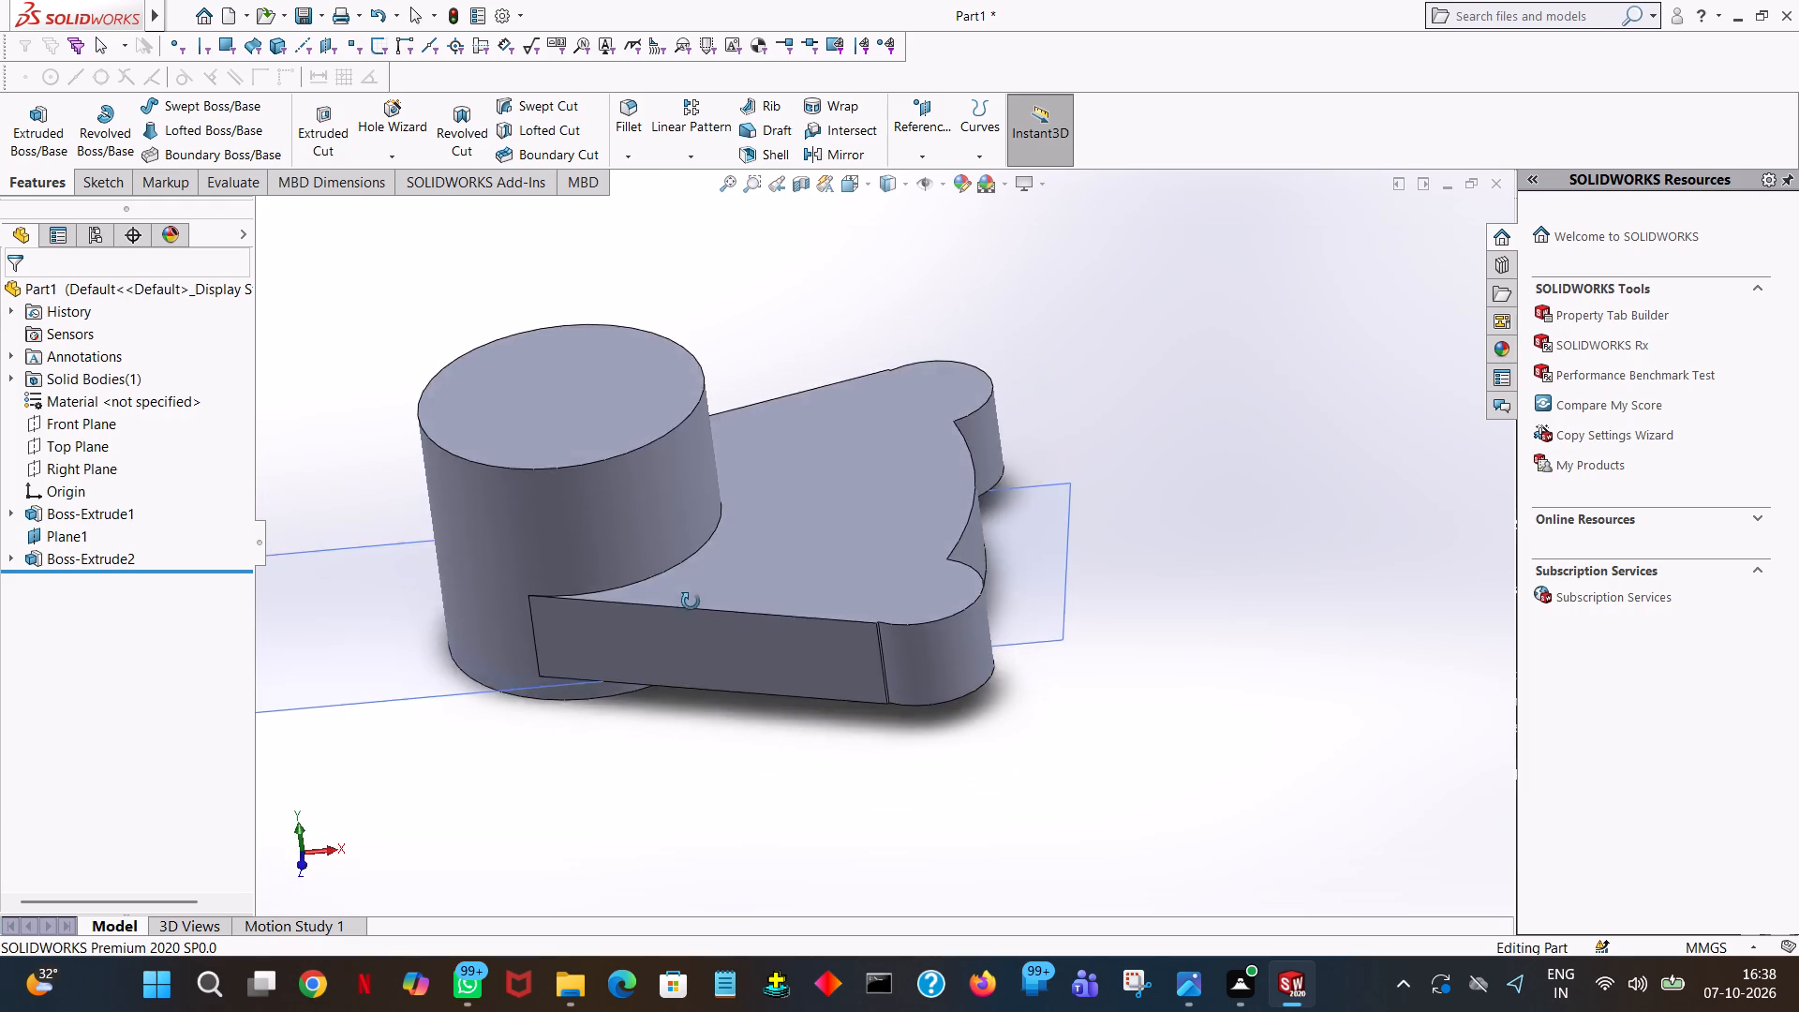
middle_click_drag(691, 602, 705, 782)
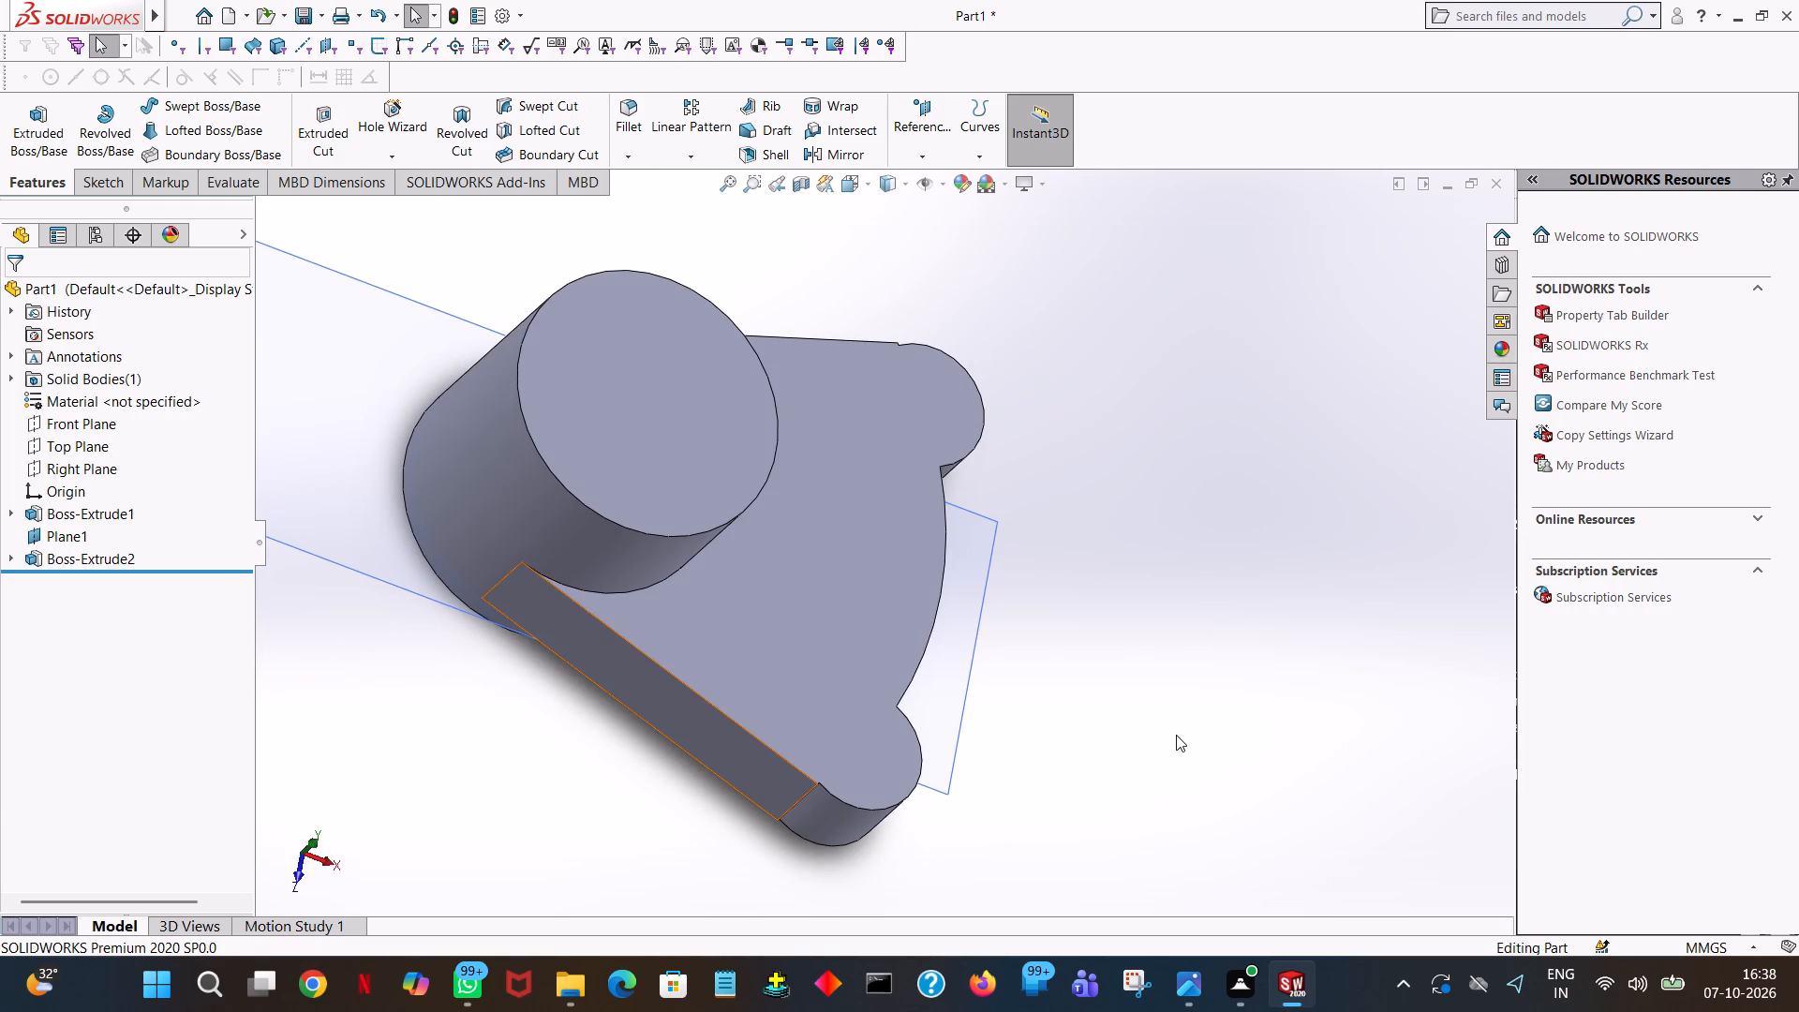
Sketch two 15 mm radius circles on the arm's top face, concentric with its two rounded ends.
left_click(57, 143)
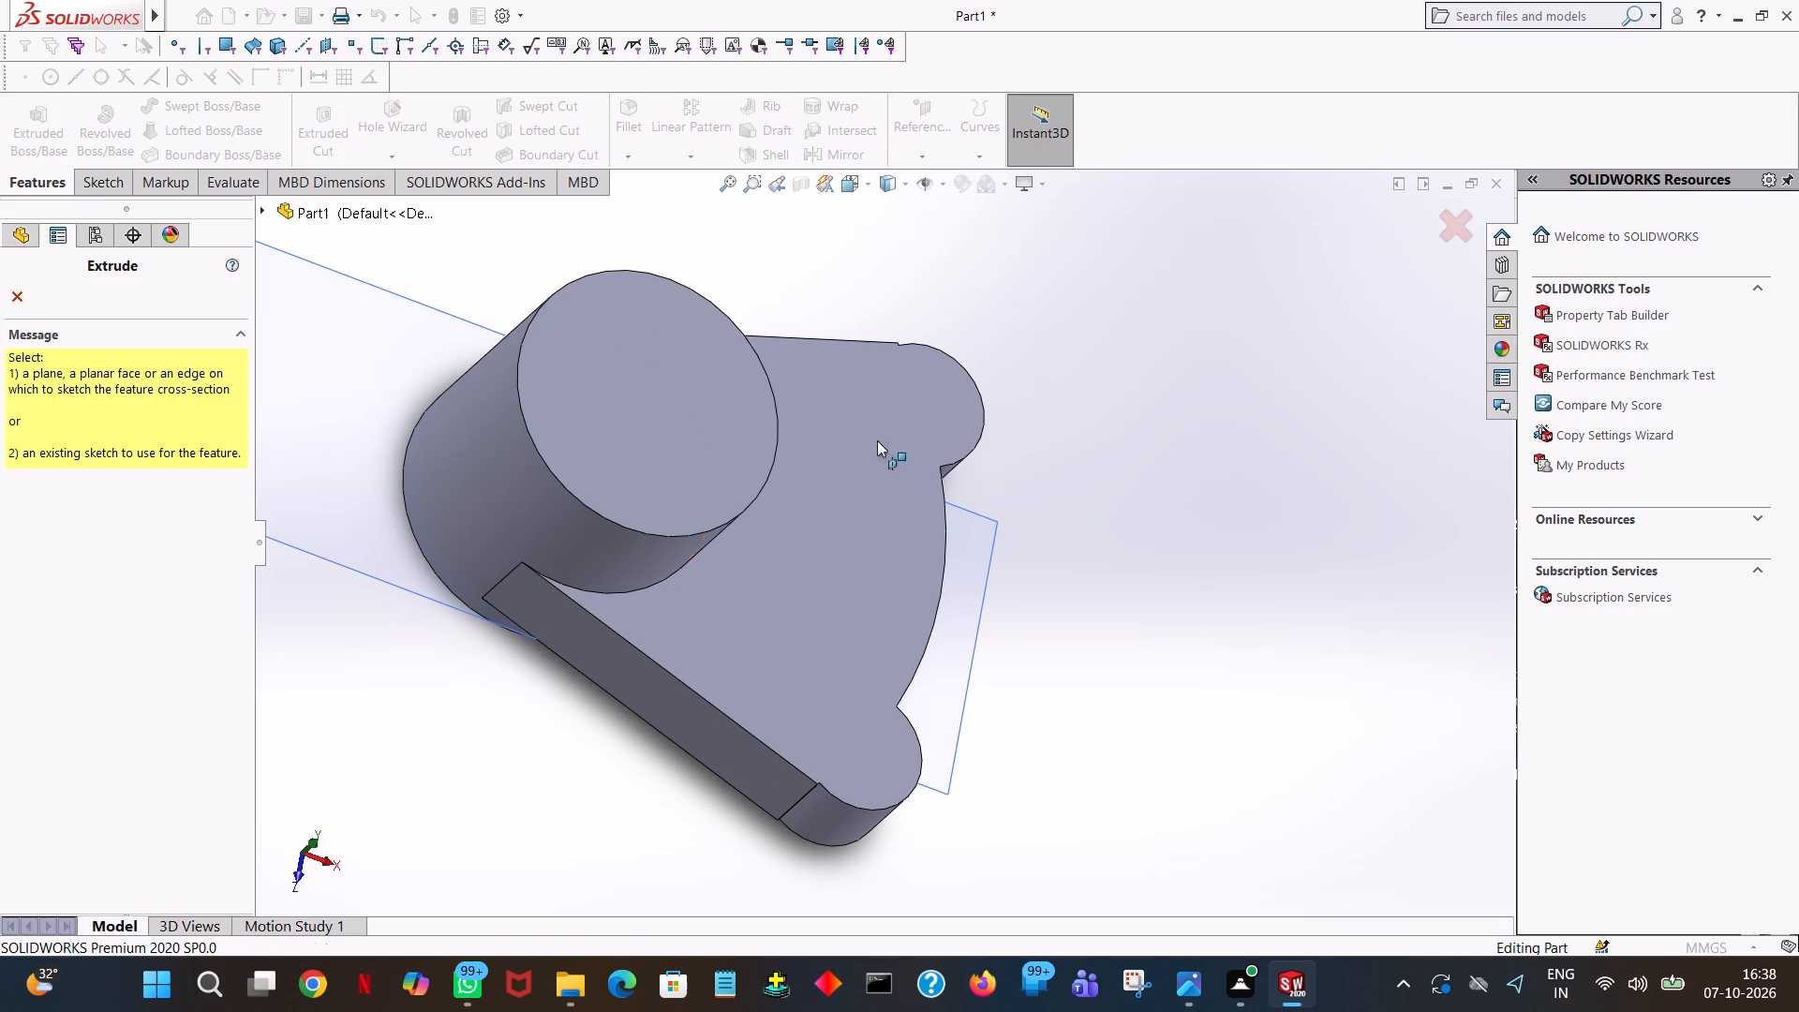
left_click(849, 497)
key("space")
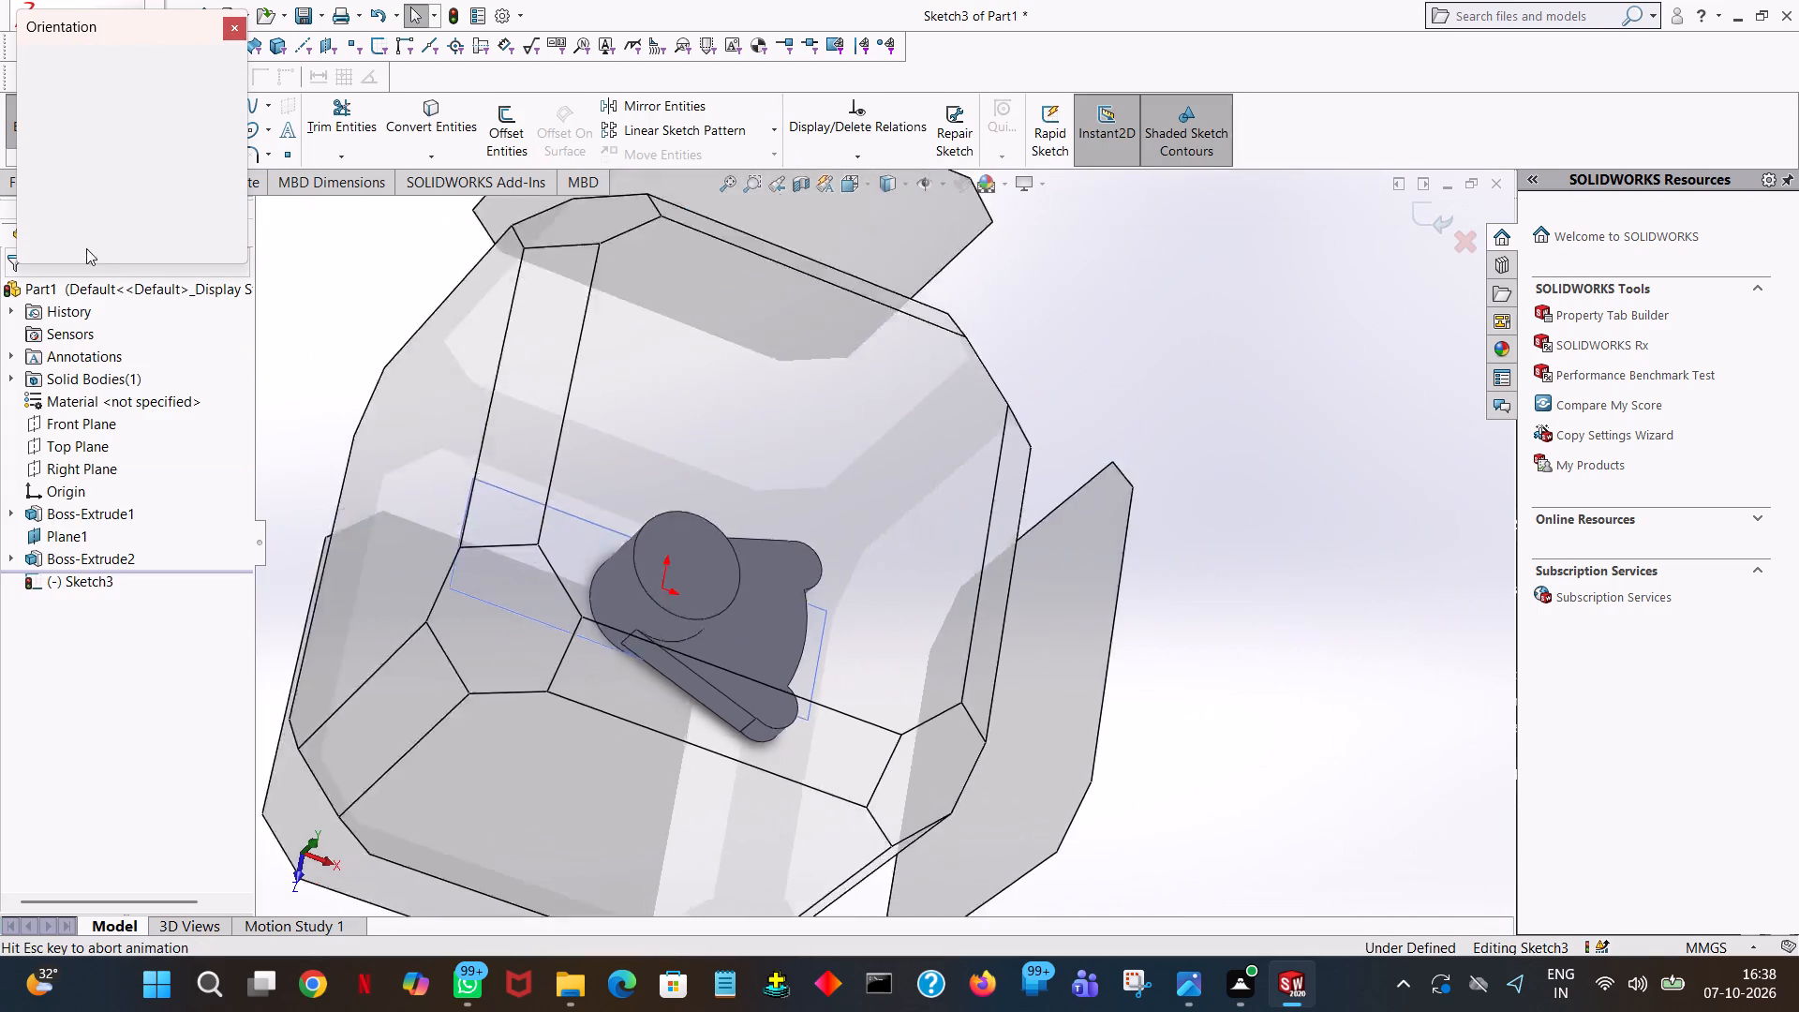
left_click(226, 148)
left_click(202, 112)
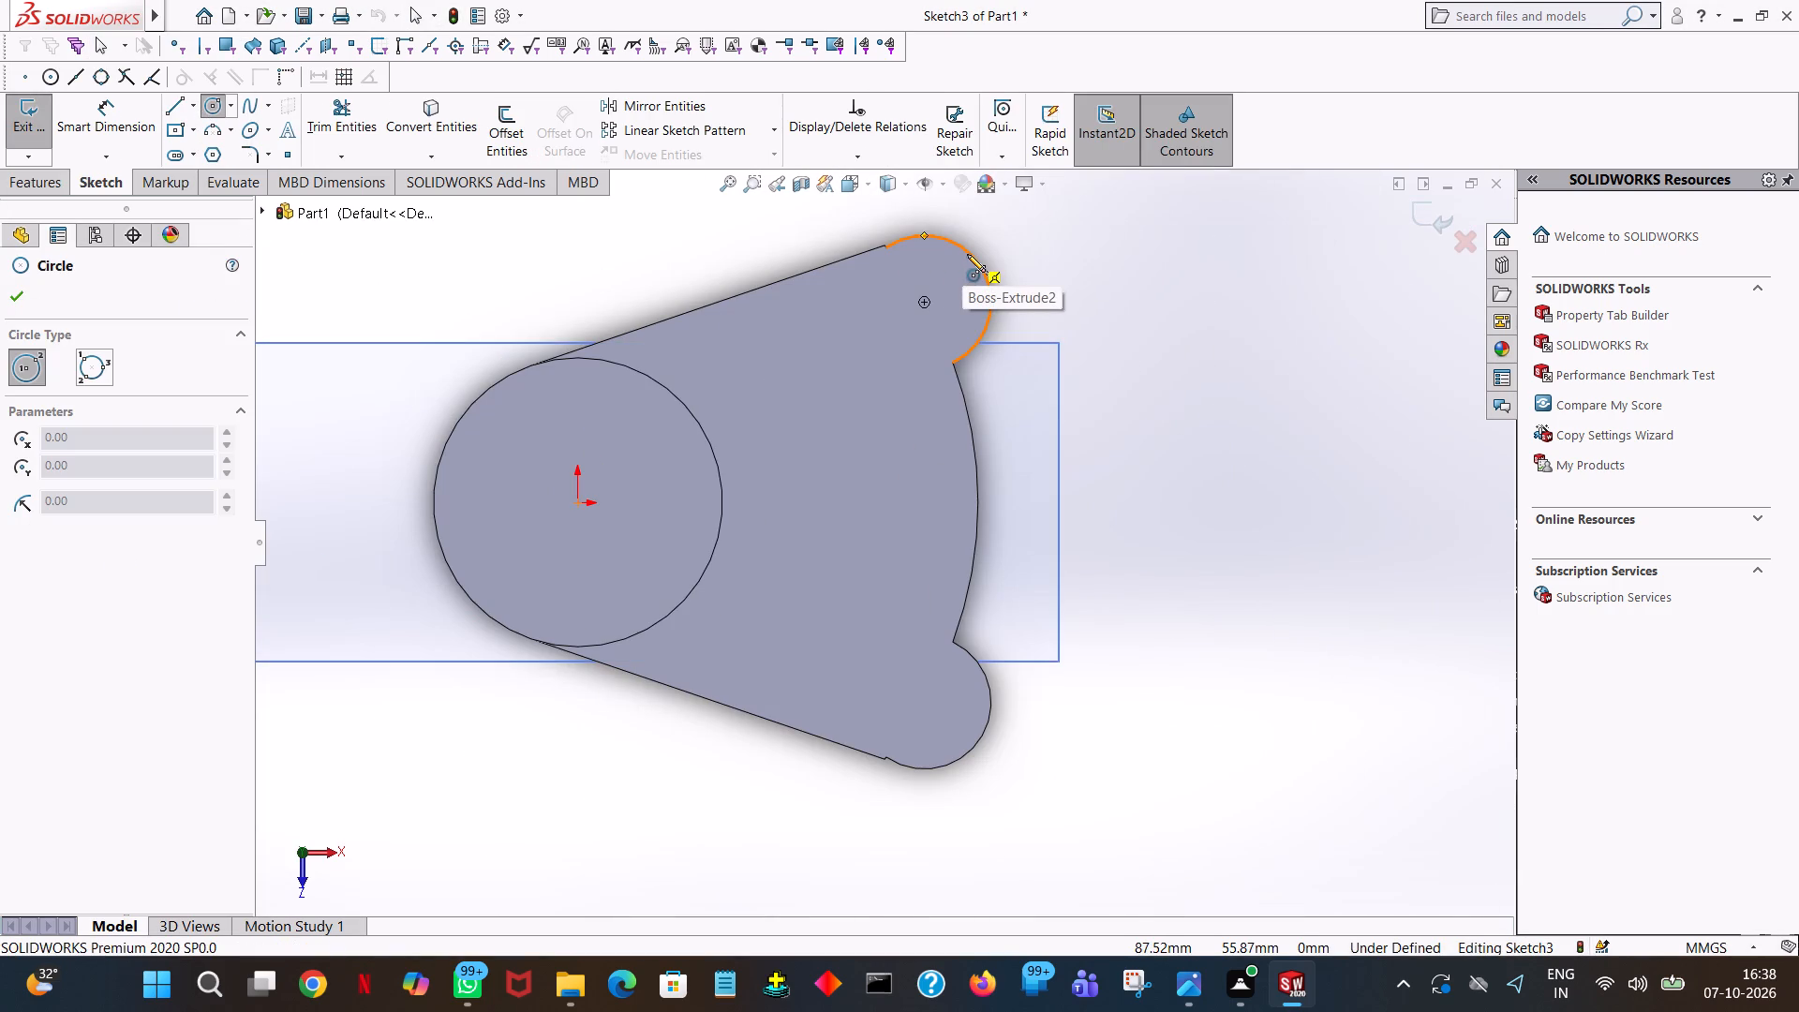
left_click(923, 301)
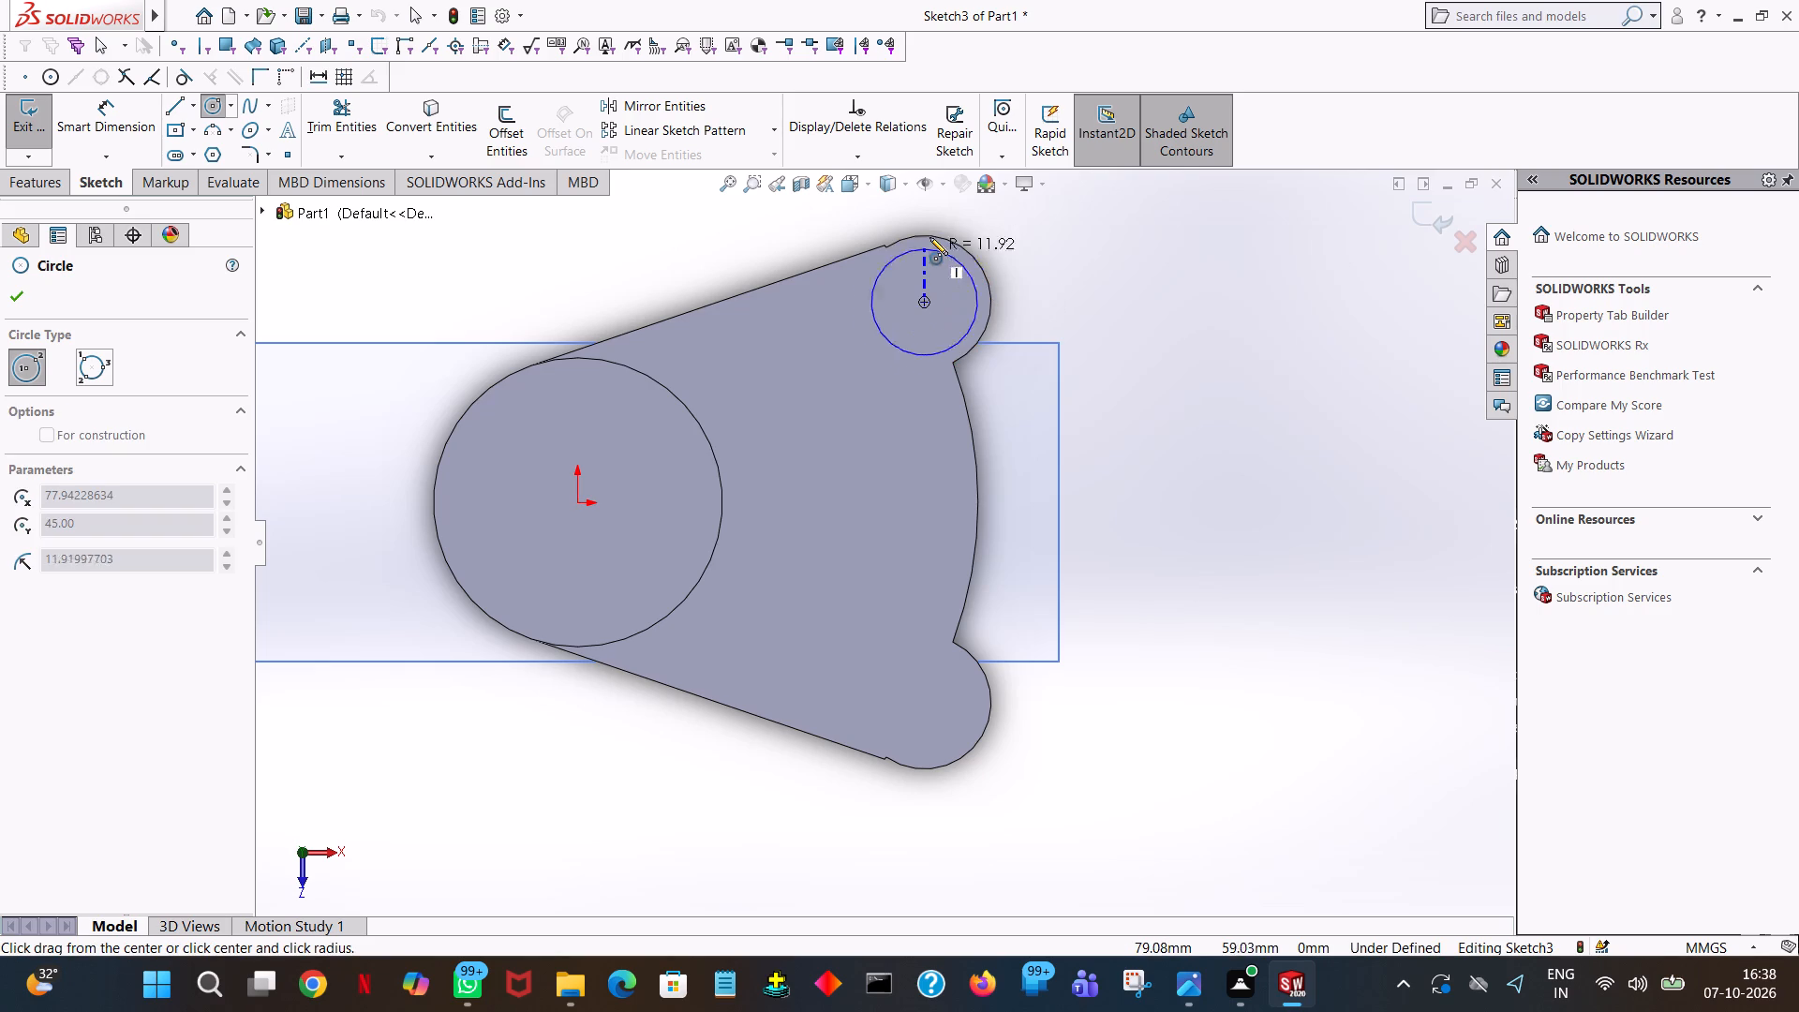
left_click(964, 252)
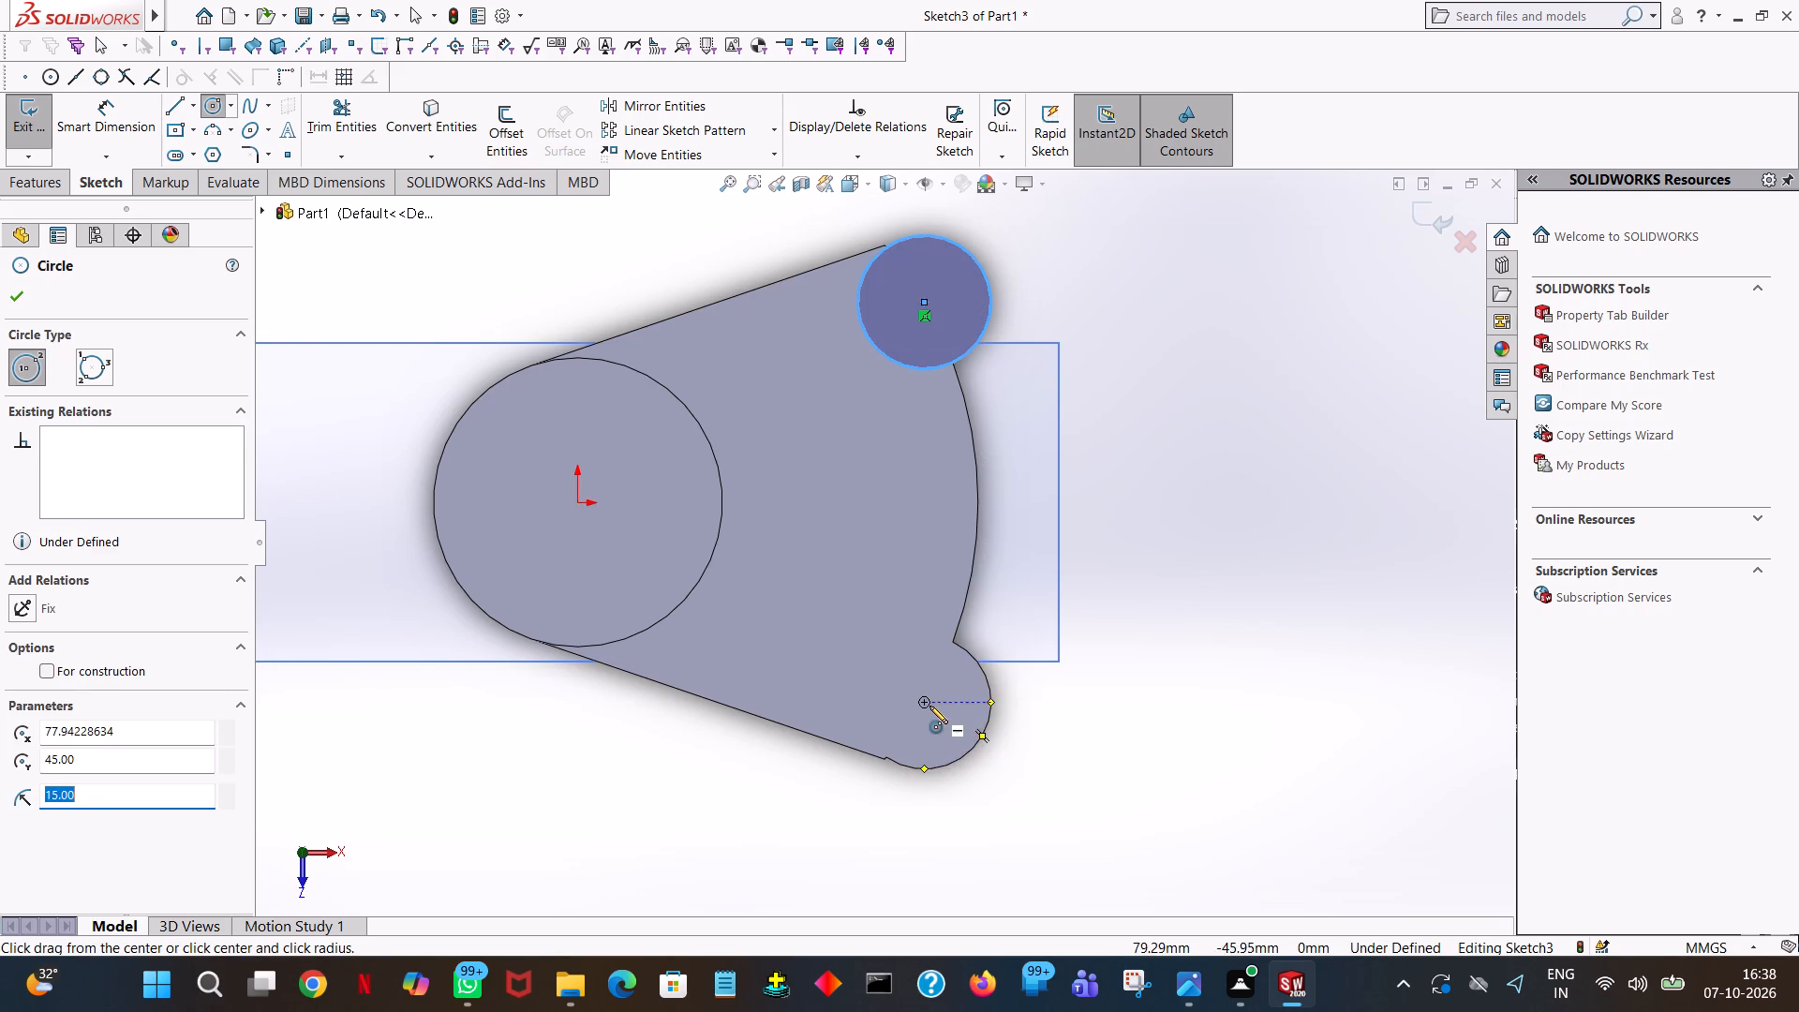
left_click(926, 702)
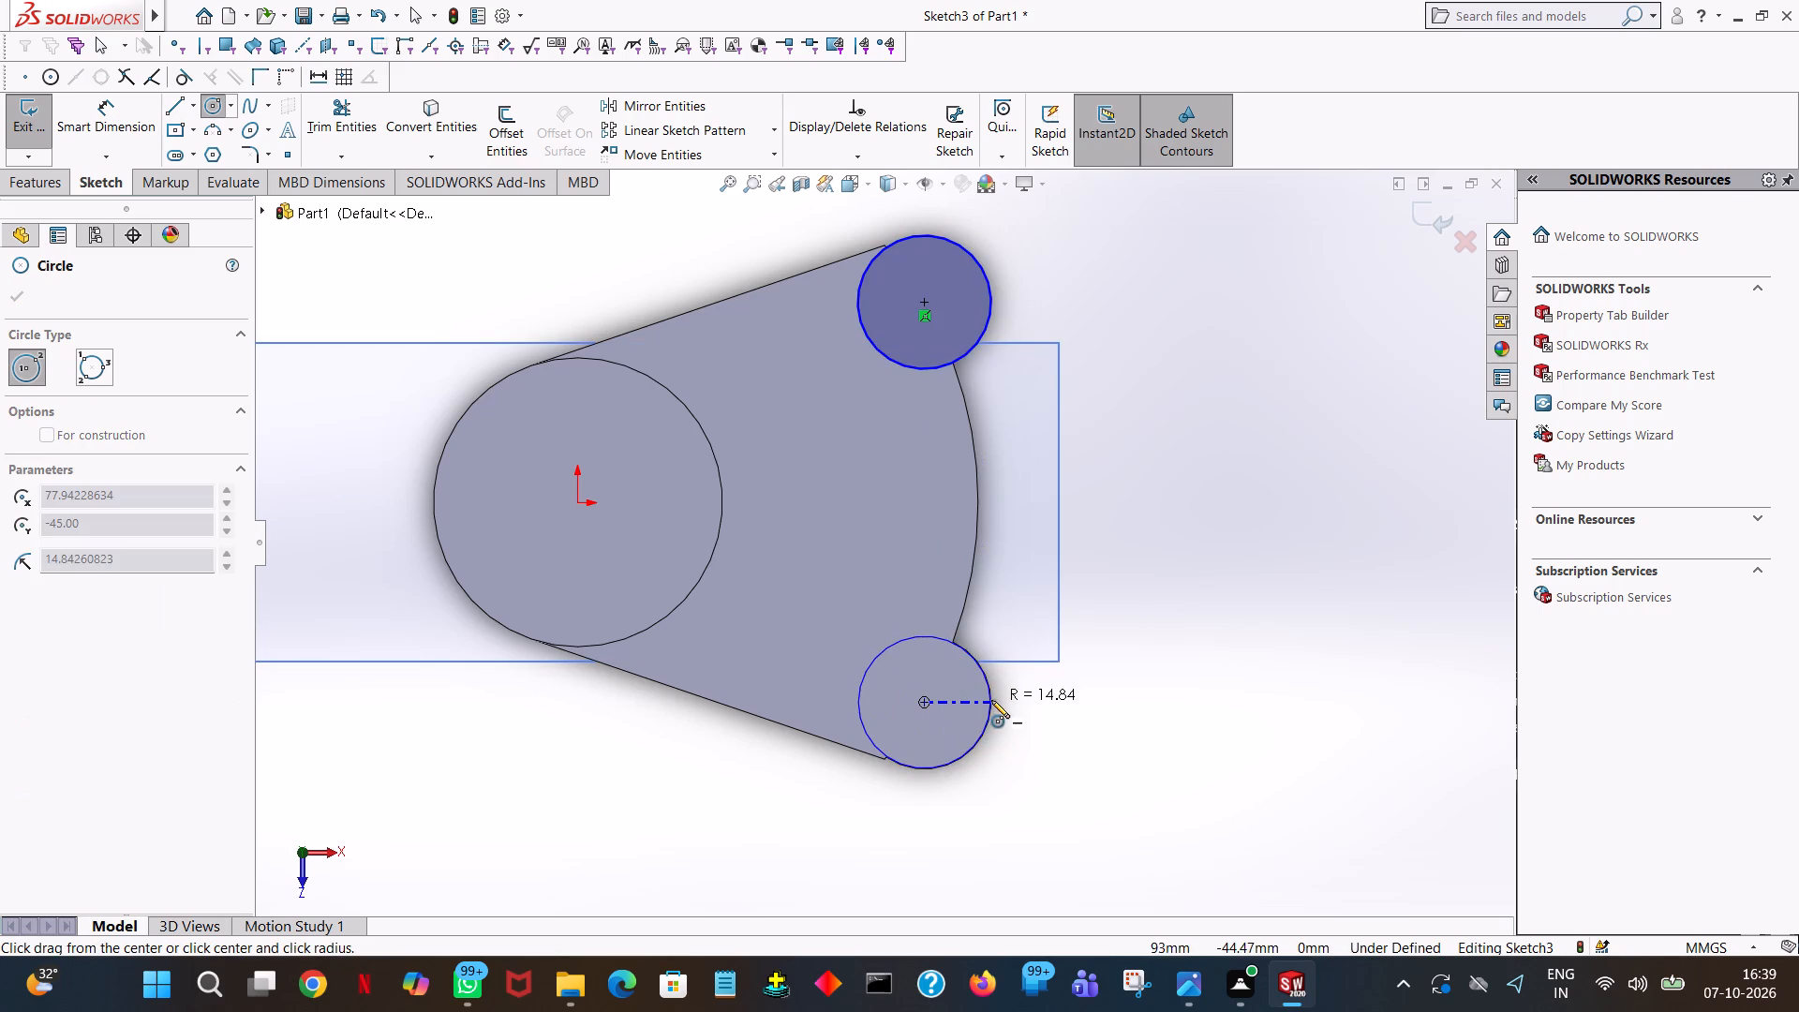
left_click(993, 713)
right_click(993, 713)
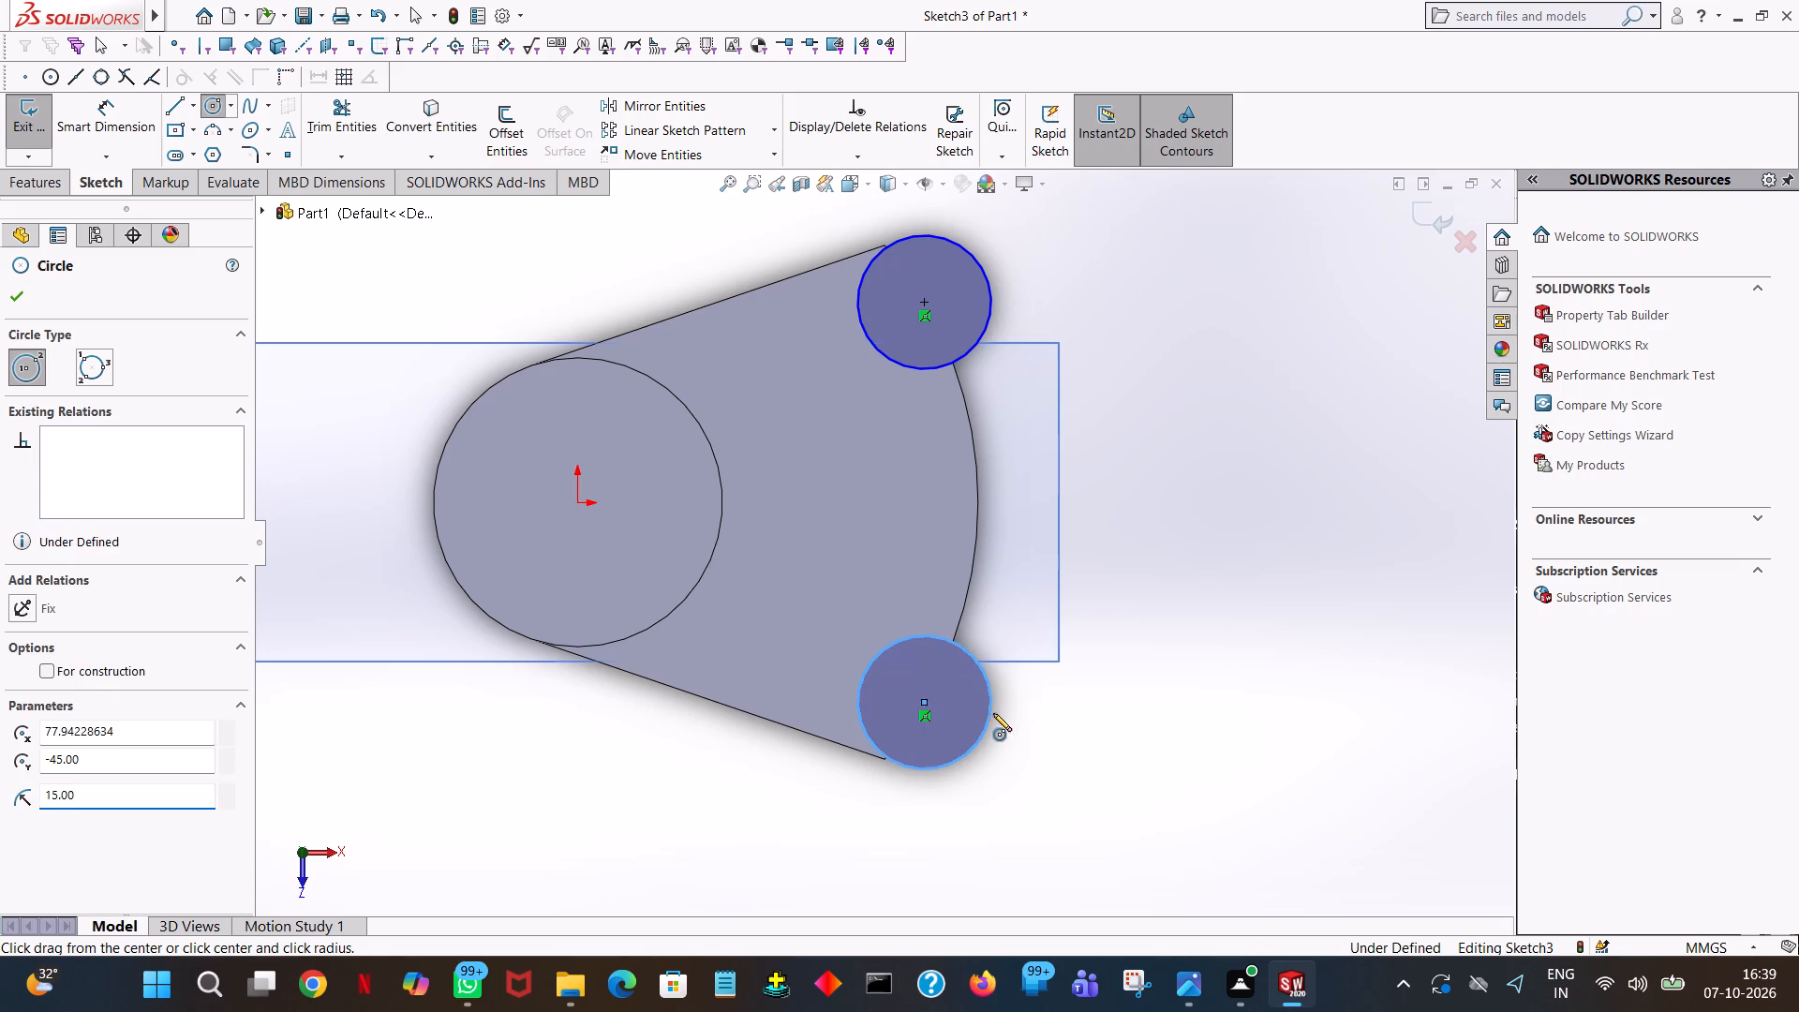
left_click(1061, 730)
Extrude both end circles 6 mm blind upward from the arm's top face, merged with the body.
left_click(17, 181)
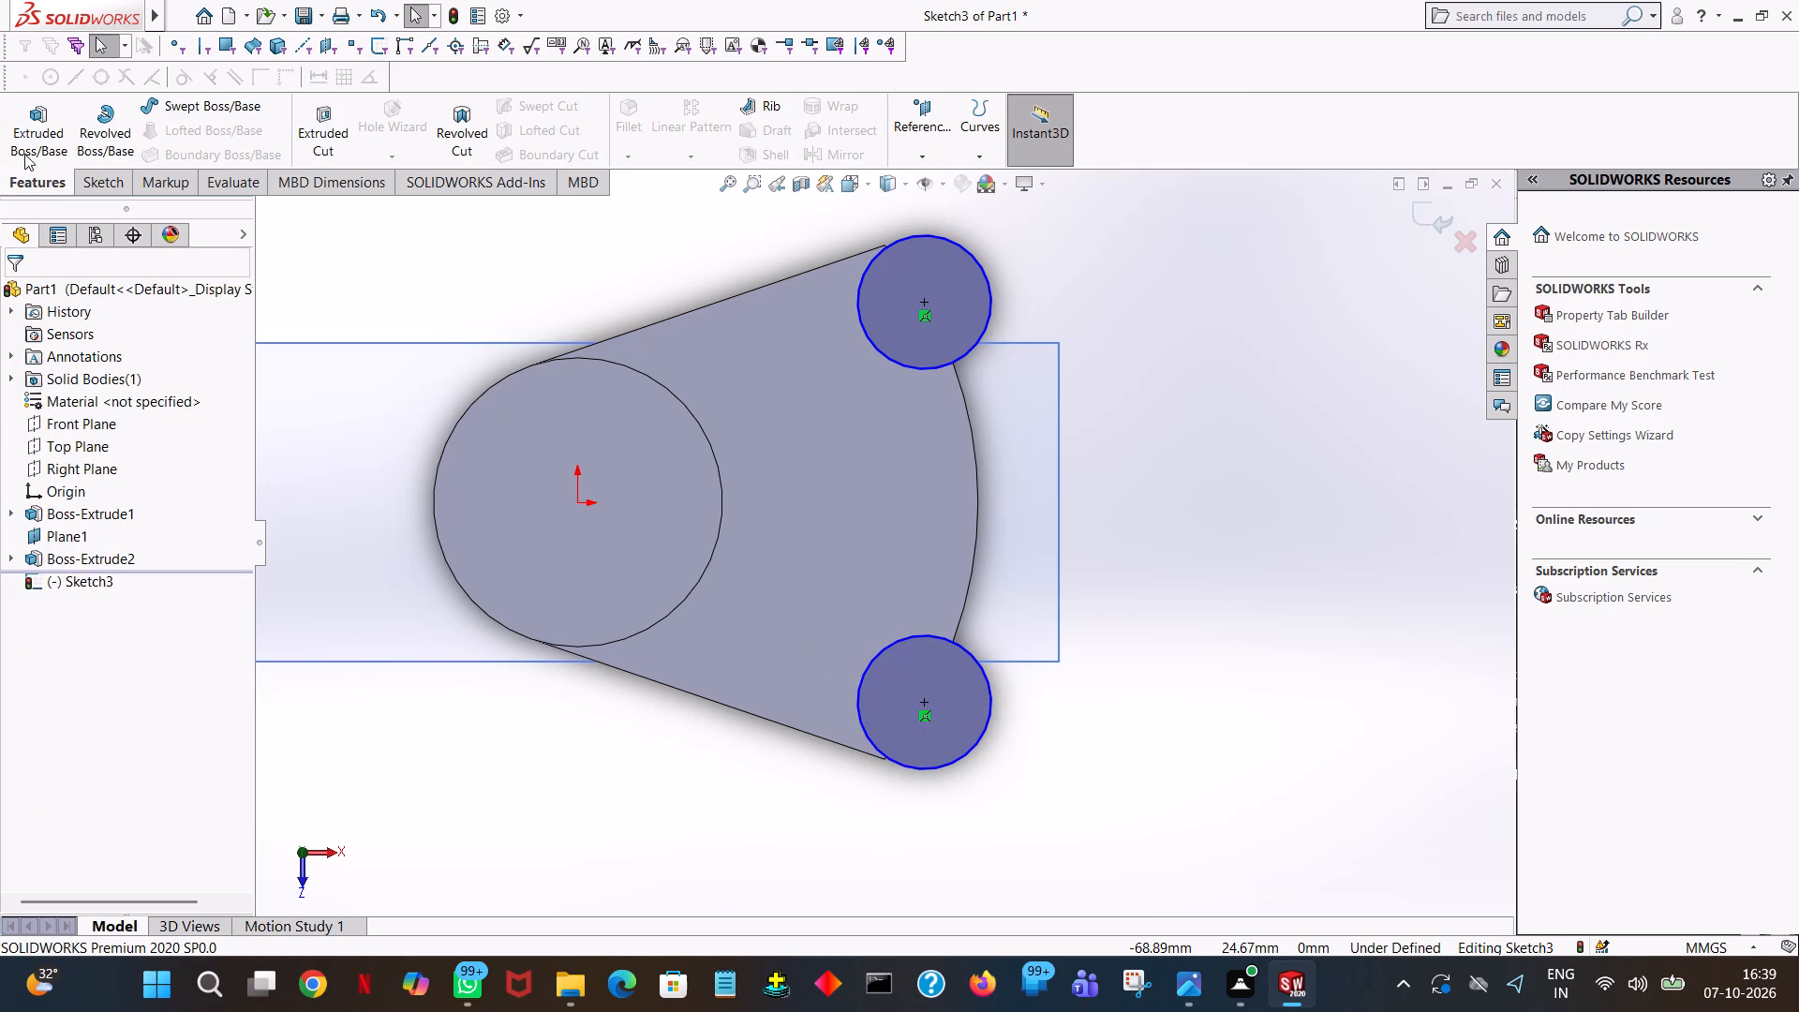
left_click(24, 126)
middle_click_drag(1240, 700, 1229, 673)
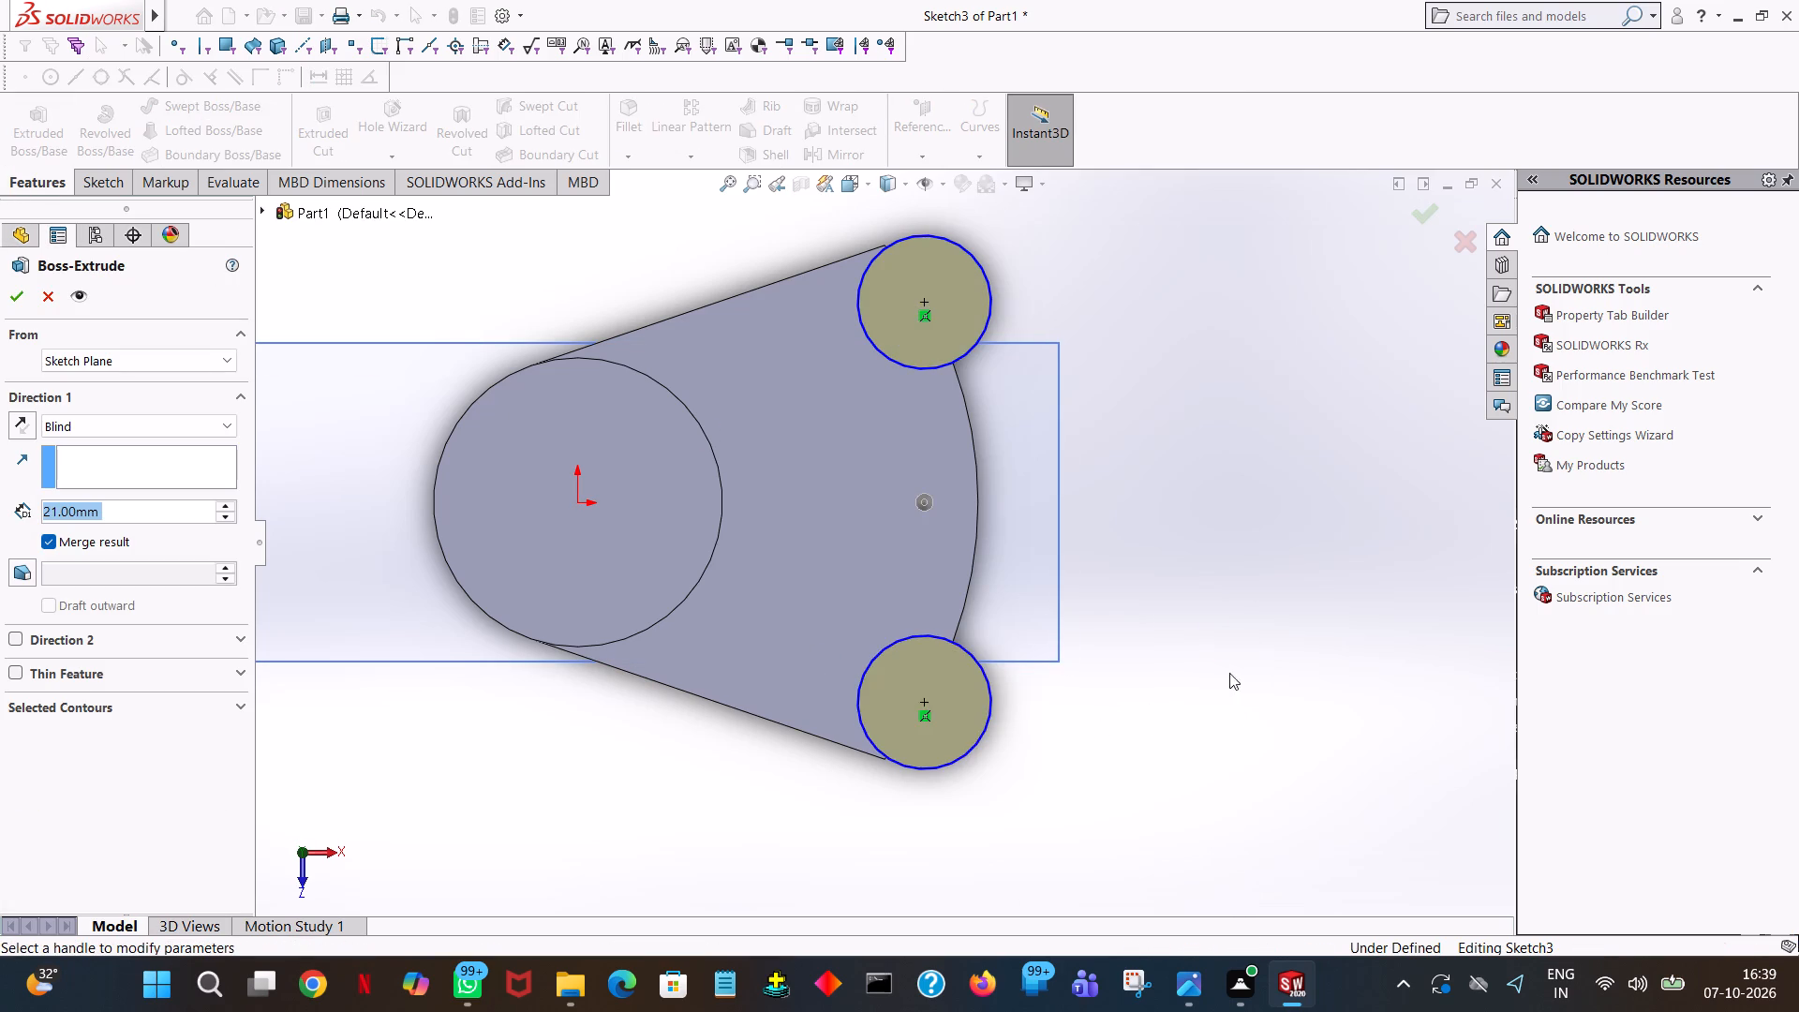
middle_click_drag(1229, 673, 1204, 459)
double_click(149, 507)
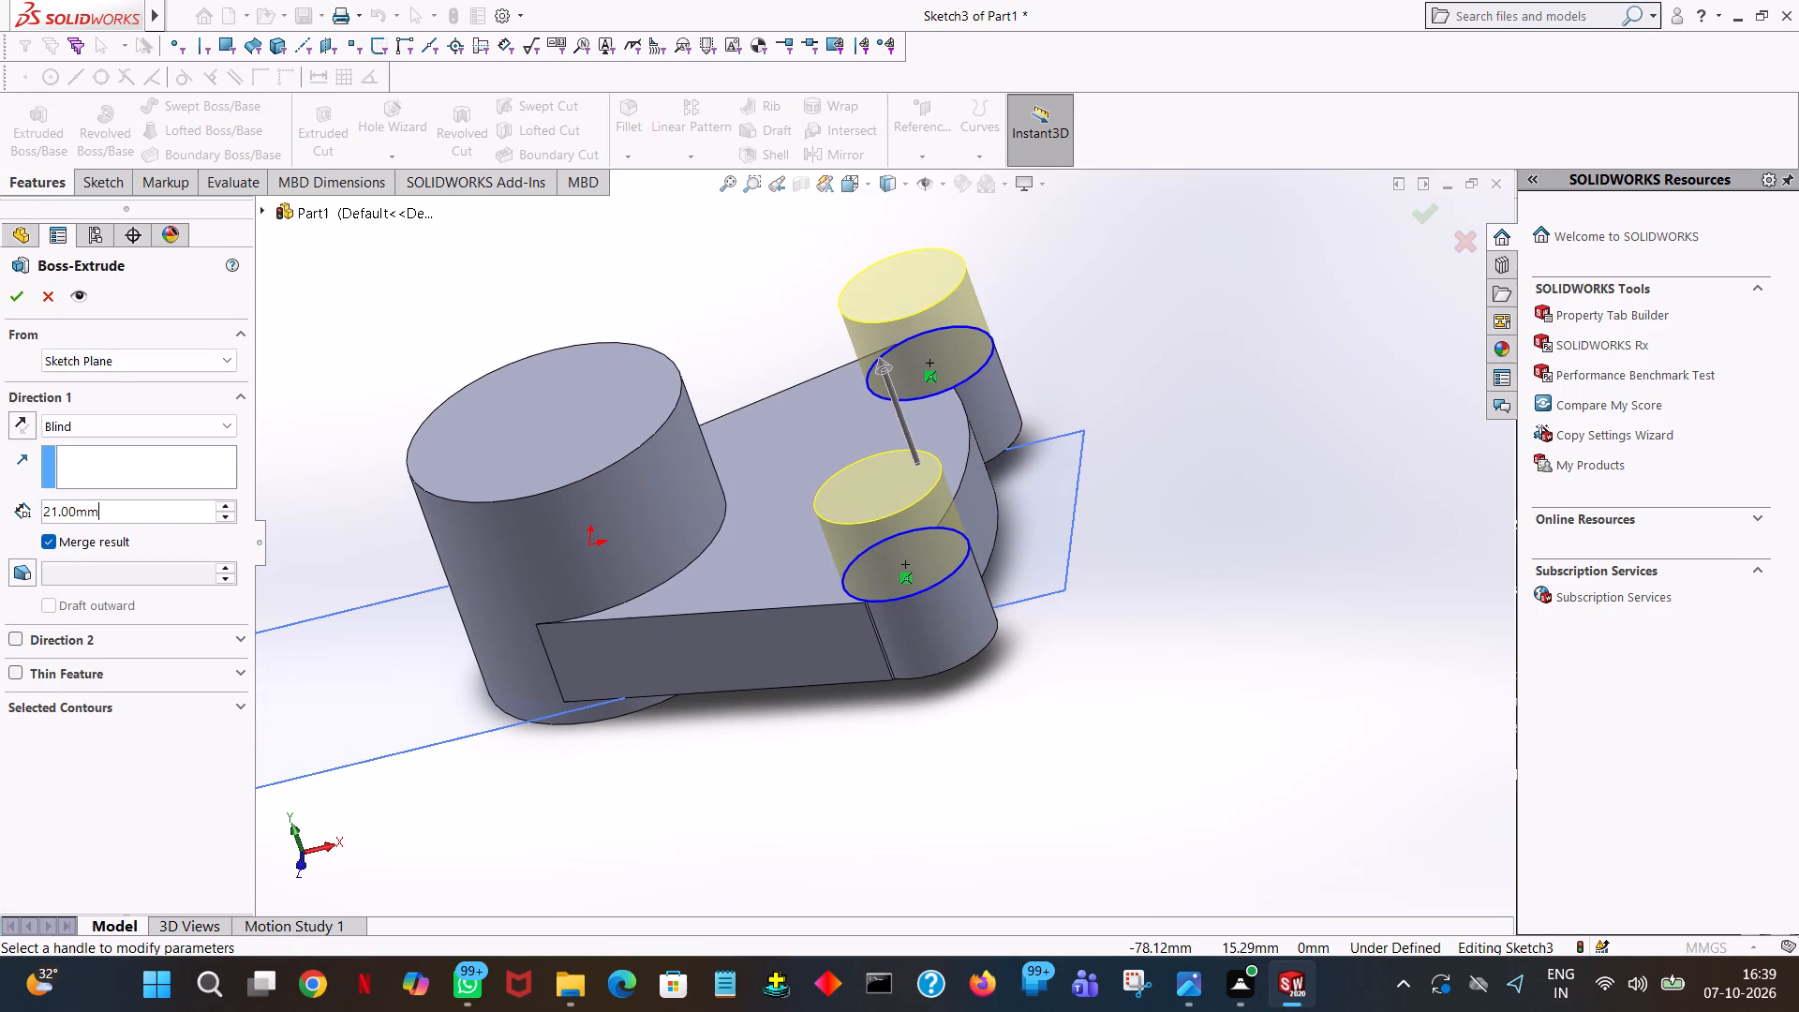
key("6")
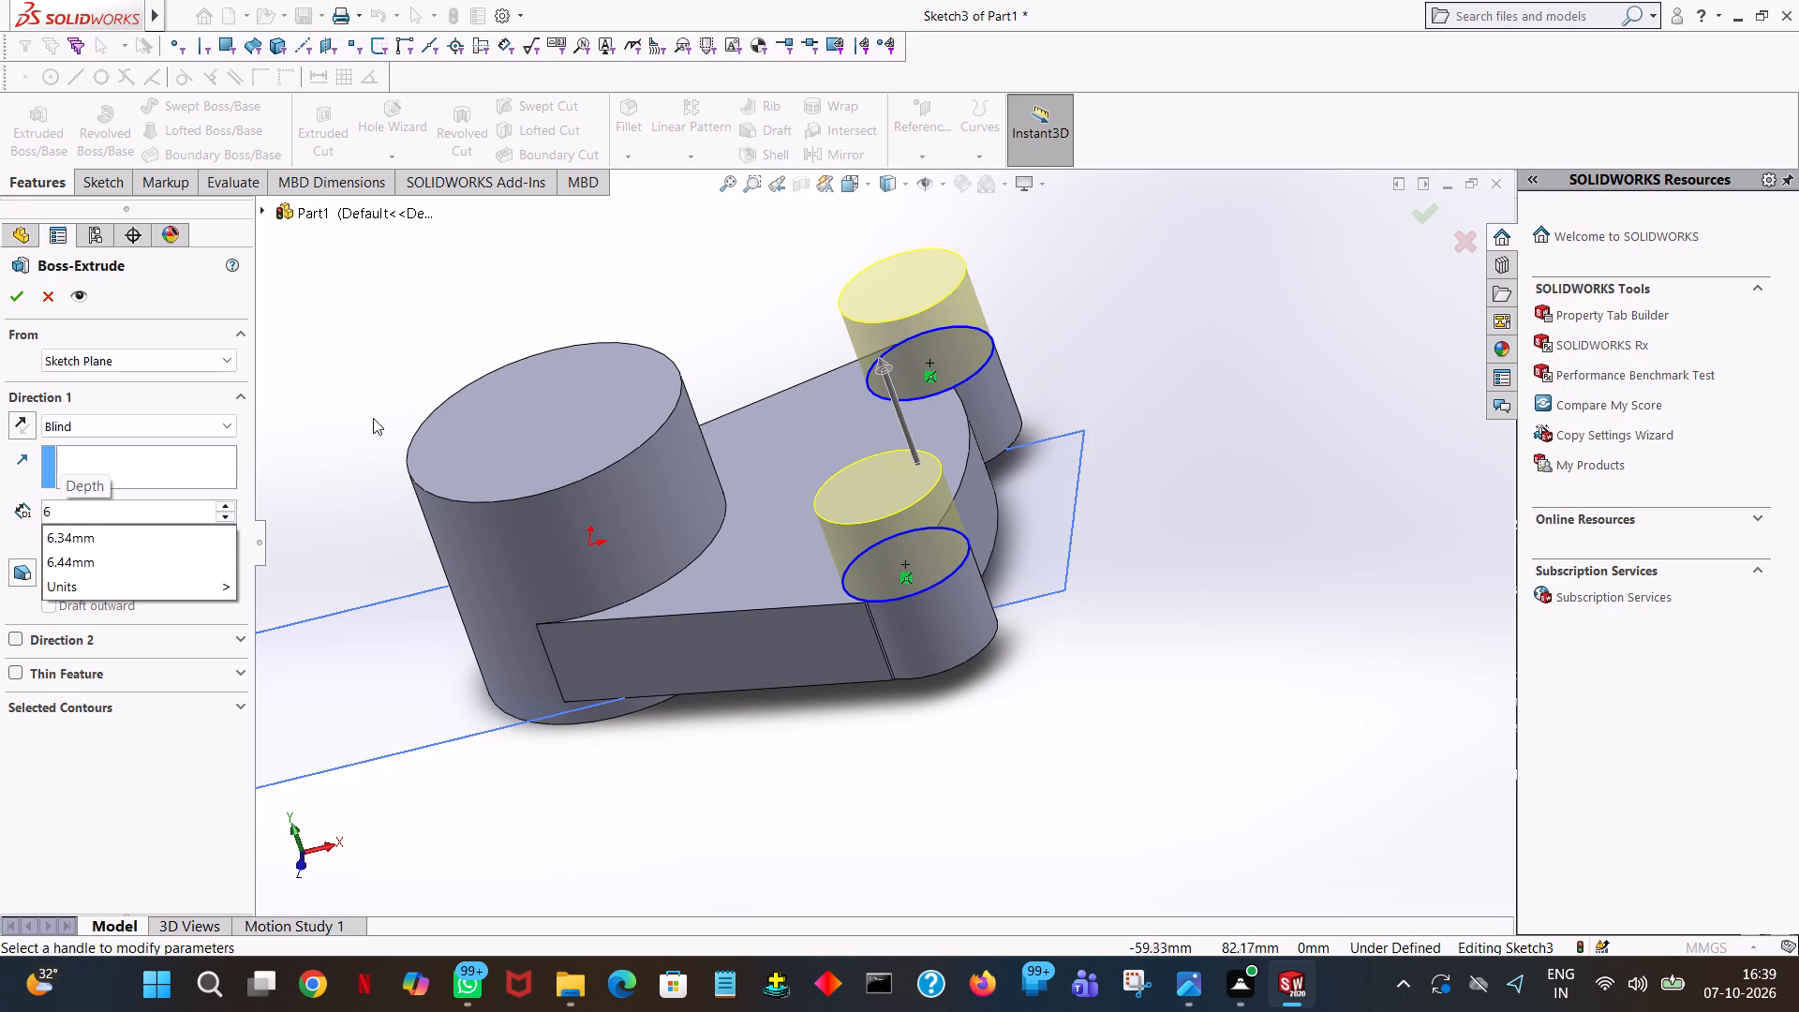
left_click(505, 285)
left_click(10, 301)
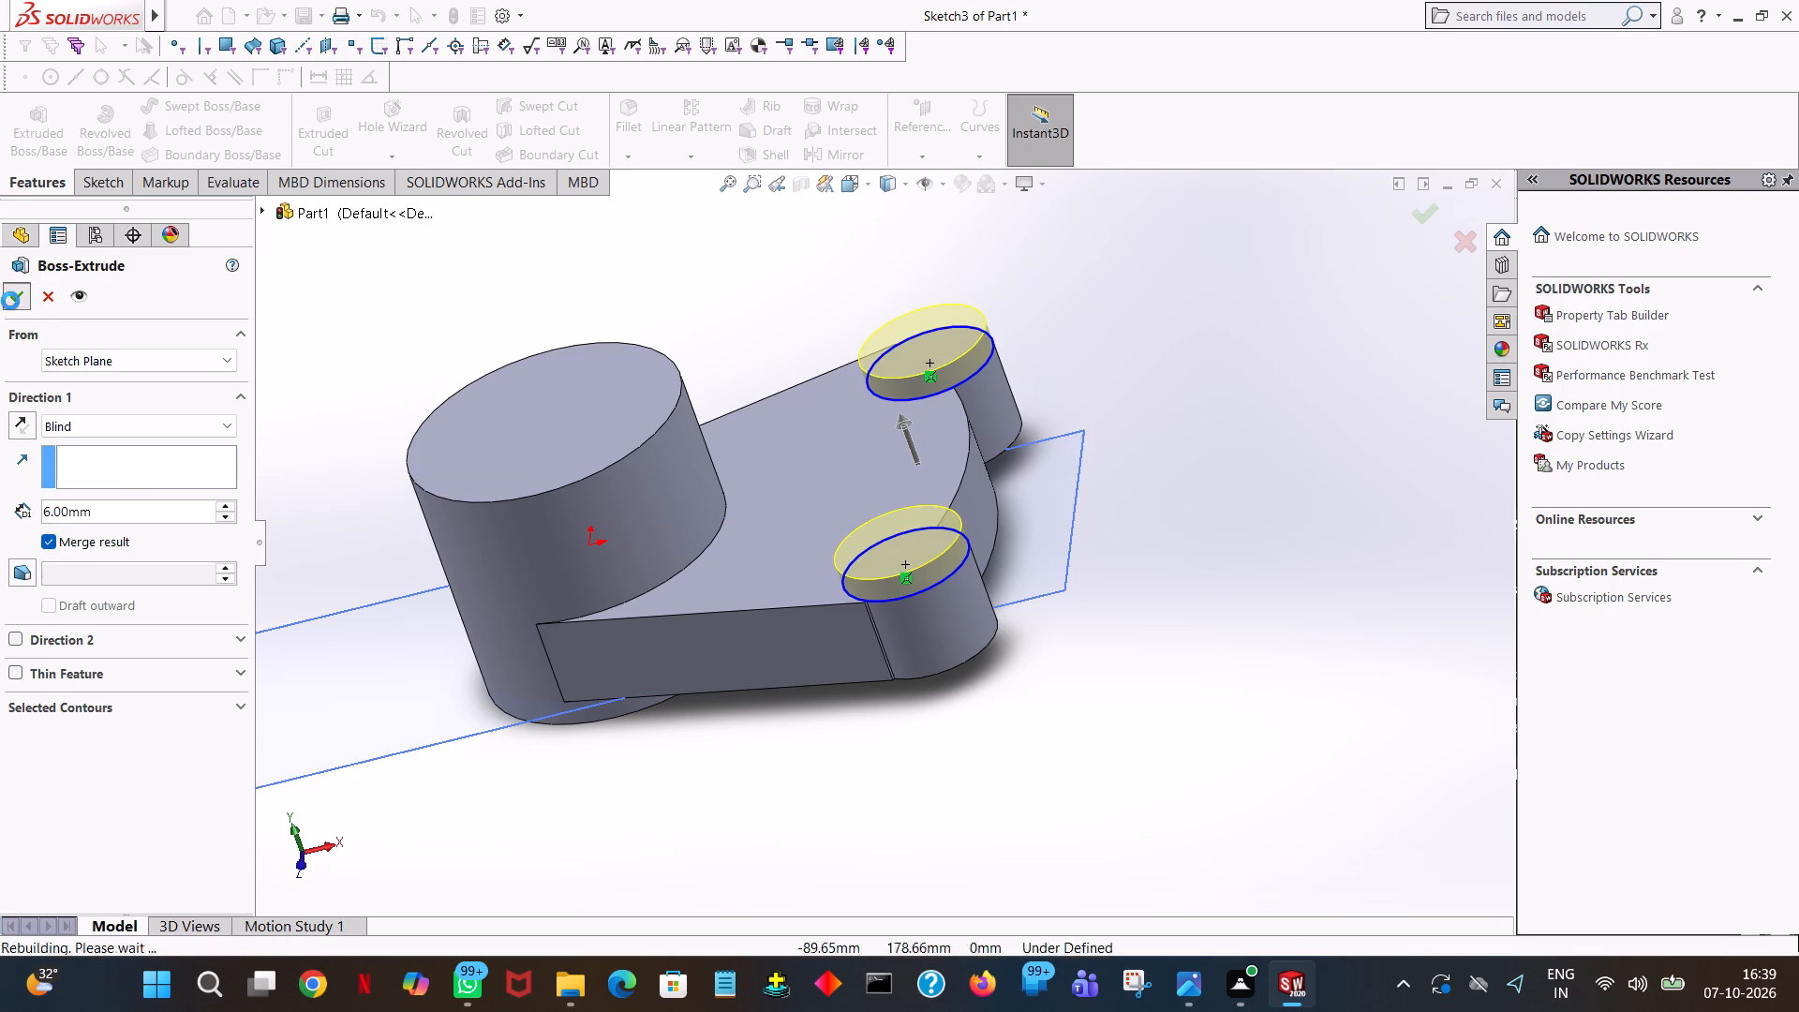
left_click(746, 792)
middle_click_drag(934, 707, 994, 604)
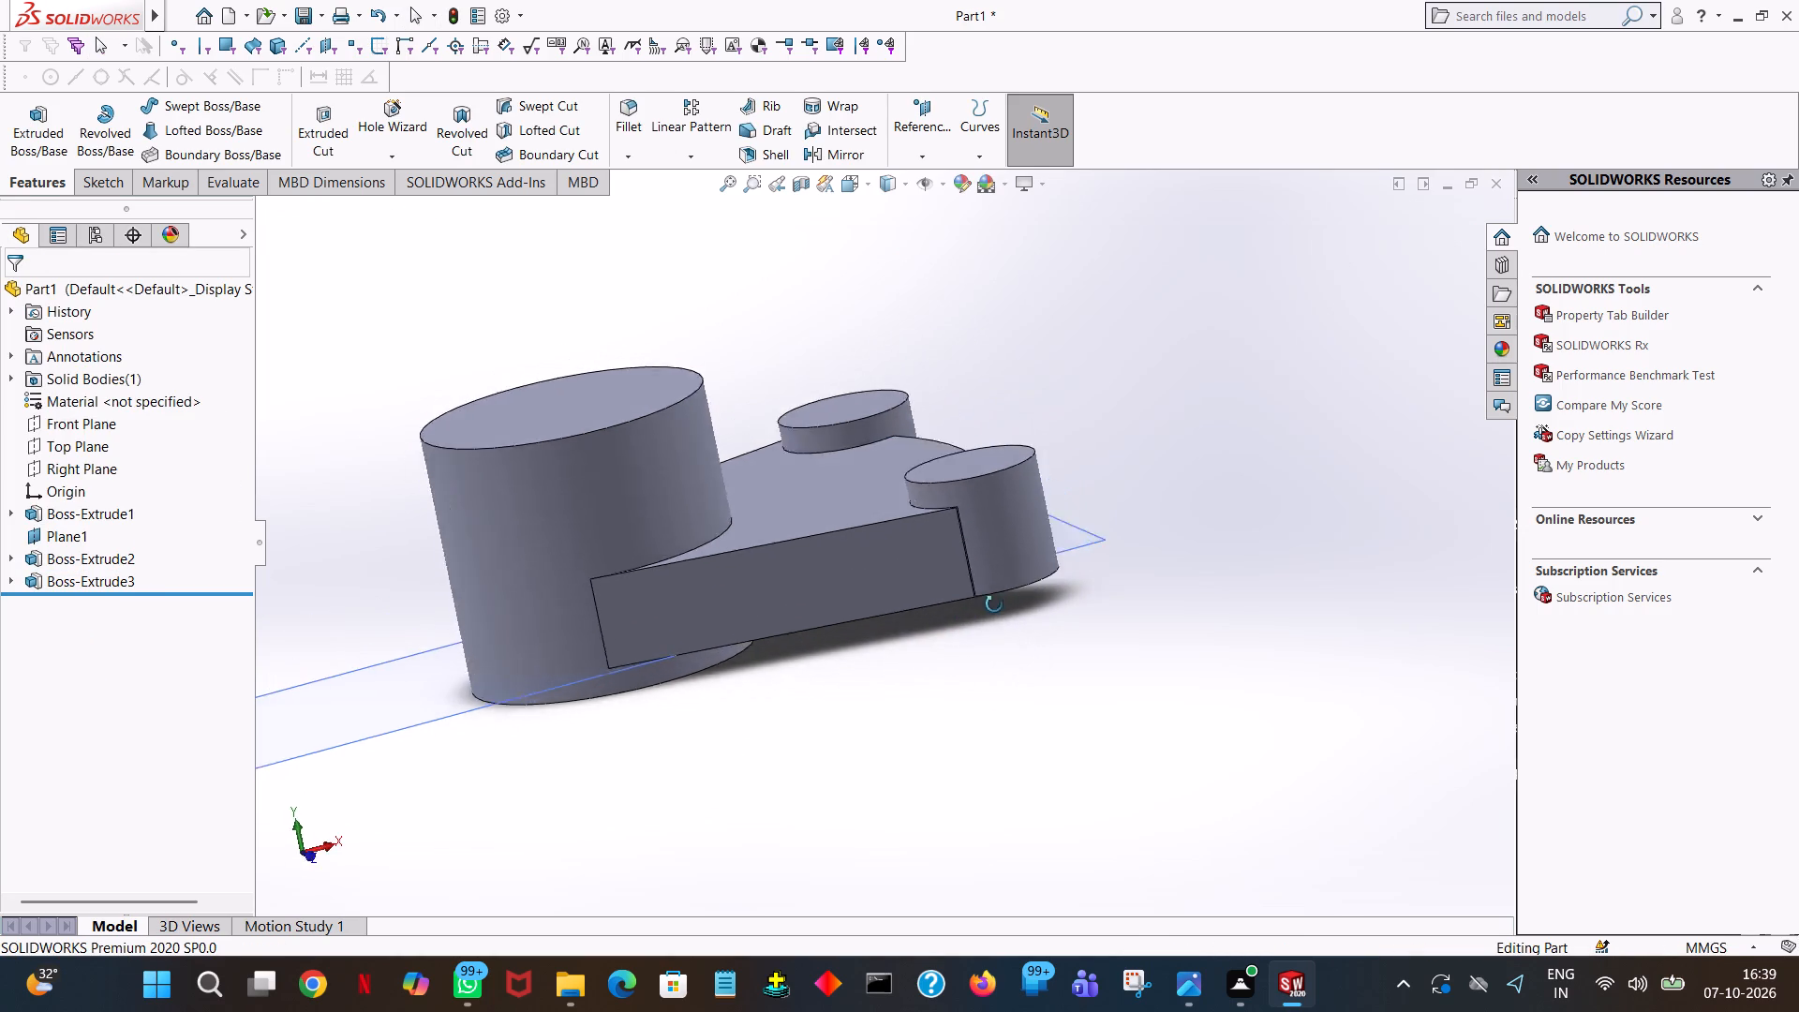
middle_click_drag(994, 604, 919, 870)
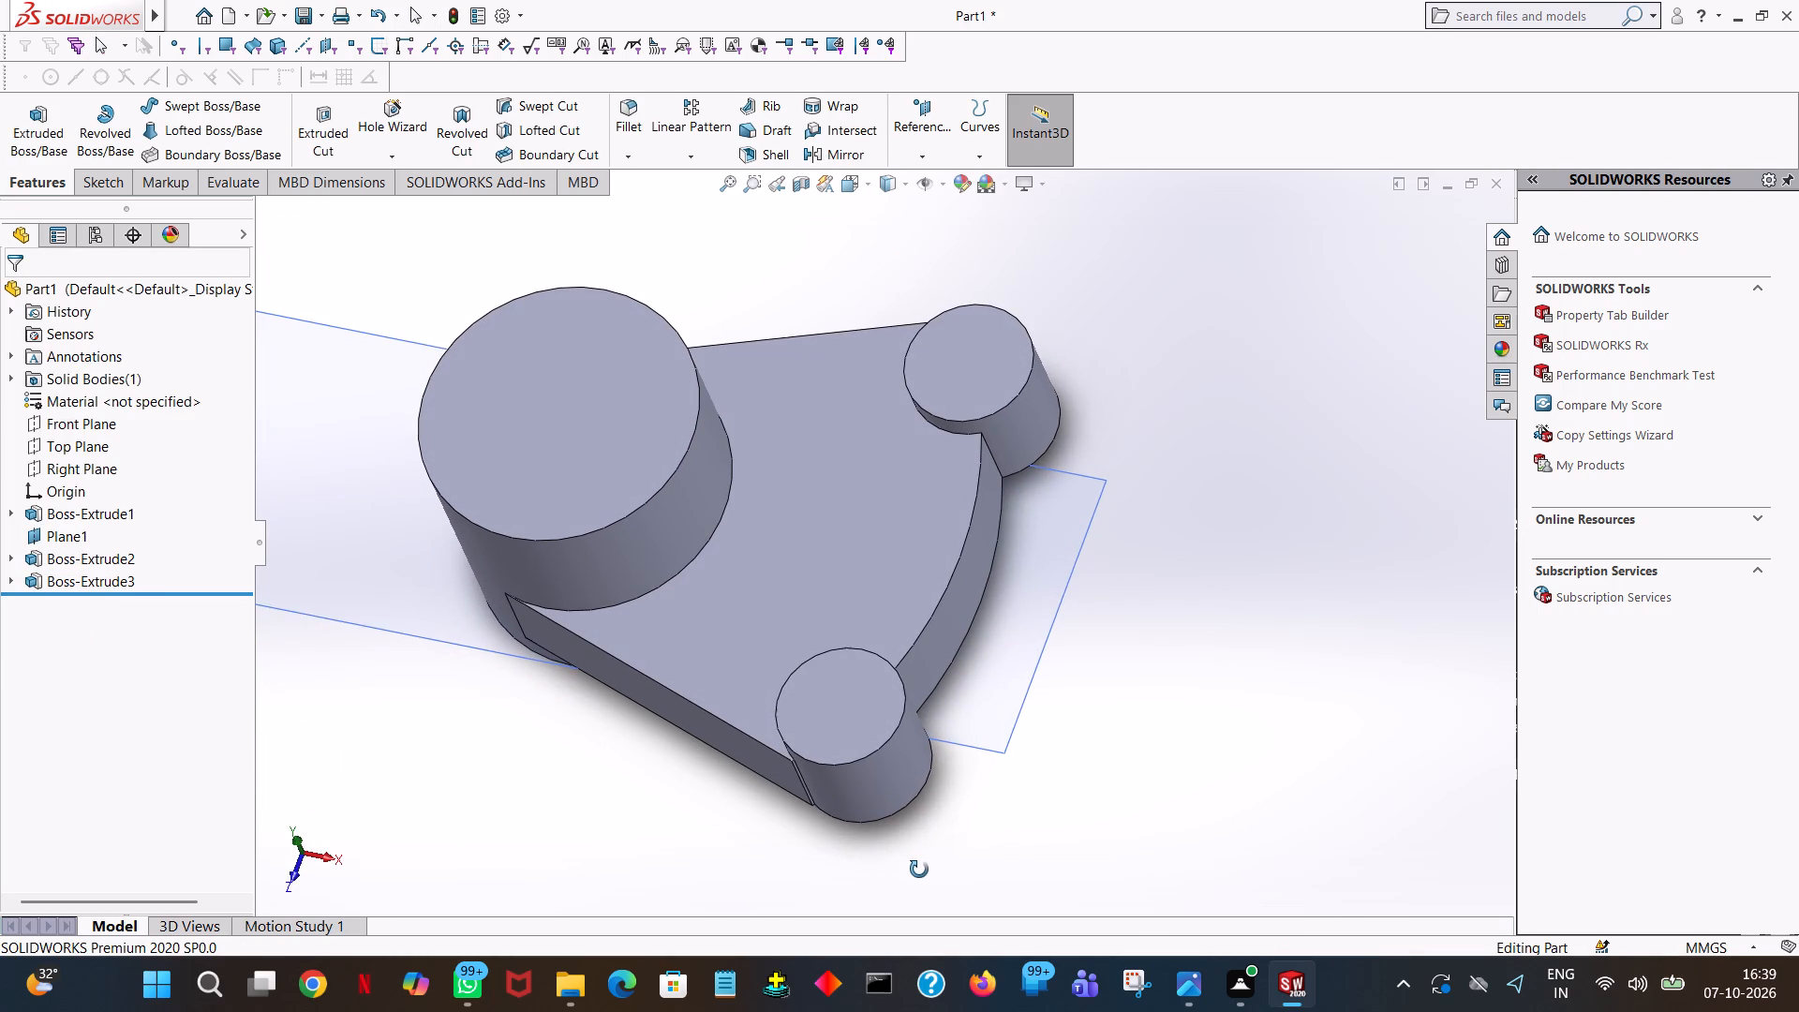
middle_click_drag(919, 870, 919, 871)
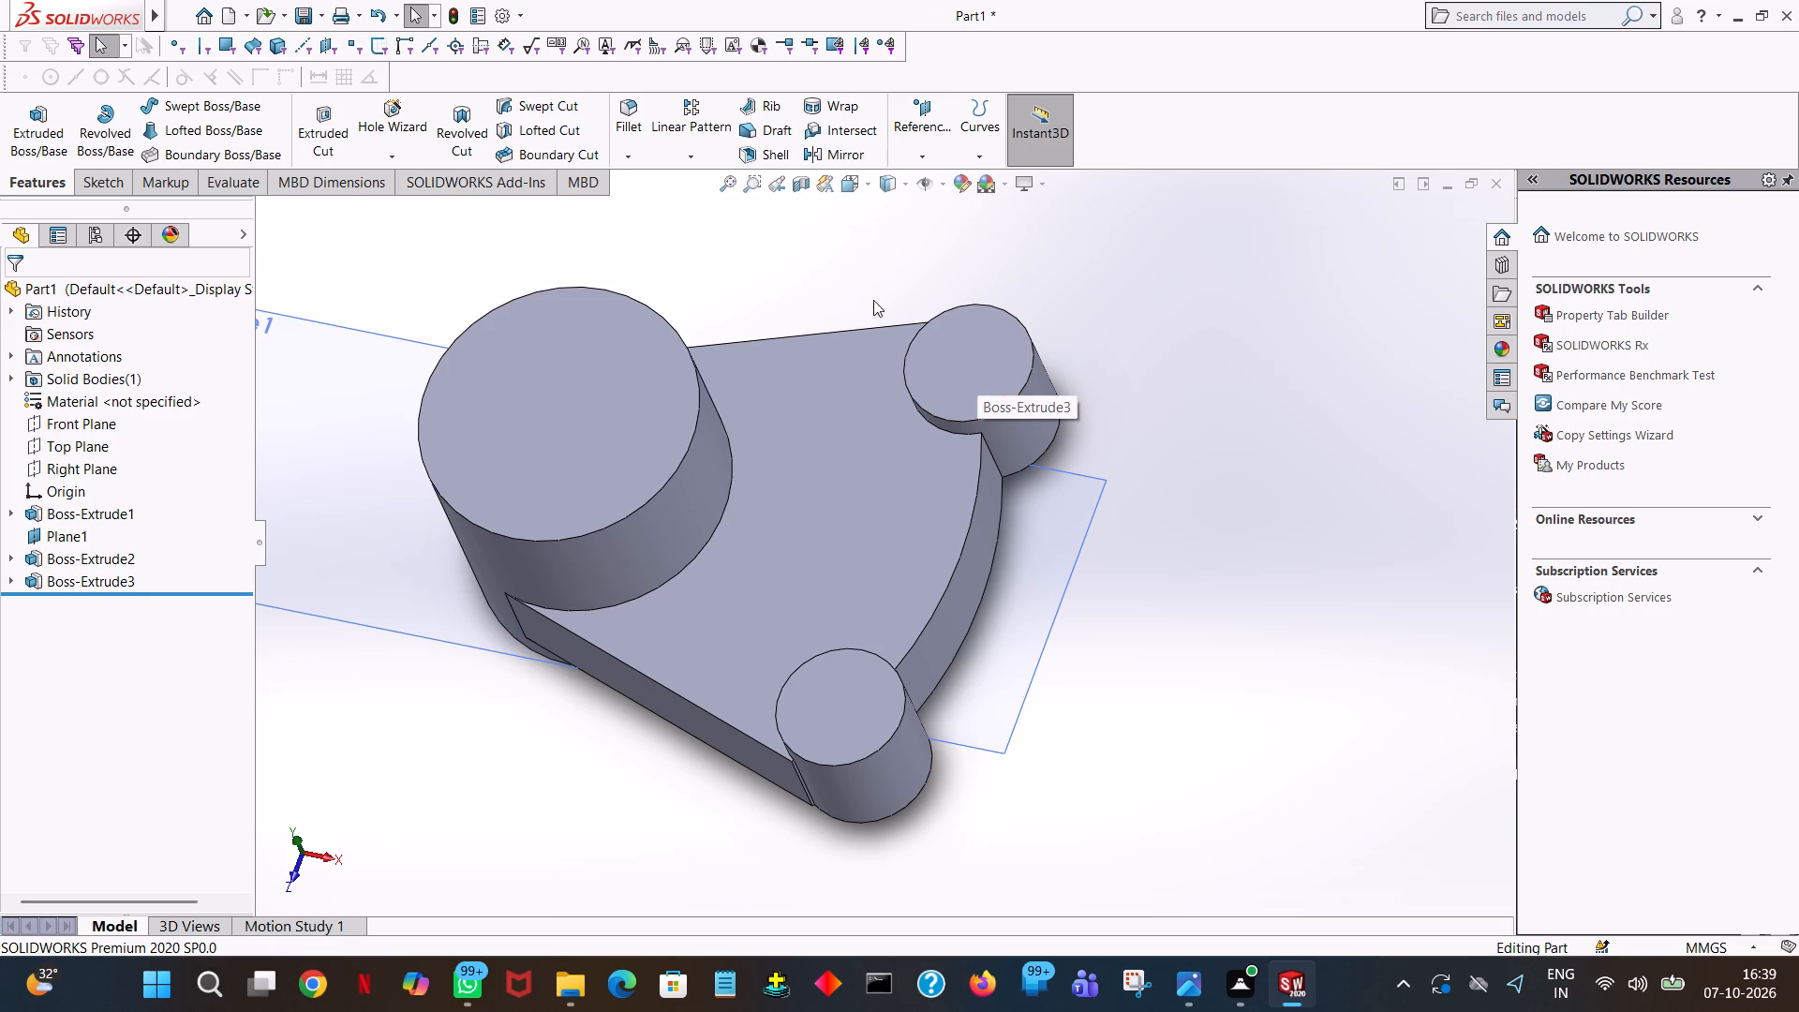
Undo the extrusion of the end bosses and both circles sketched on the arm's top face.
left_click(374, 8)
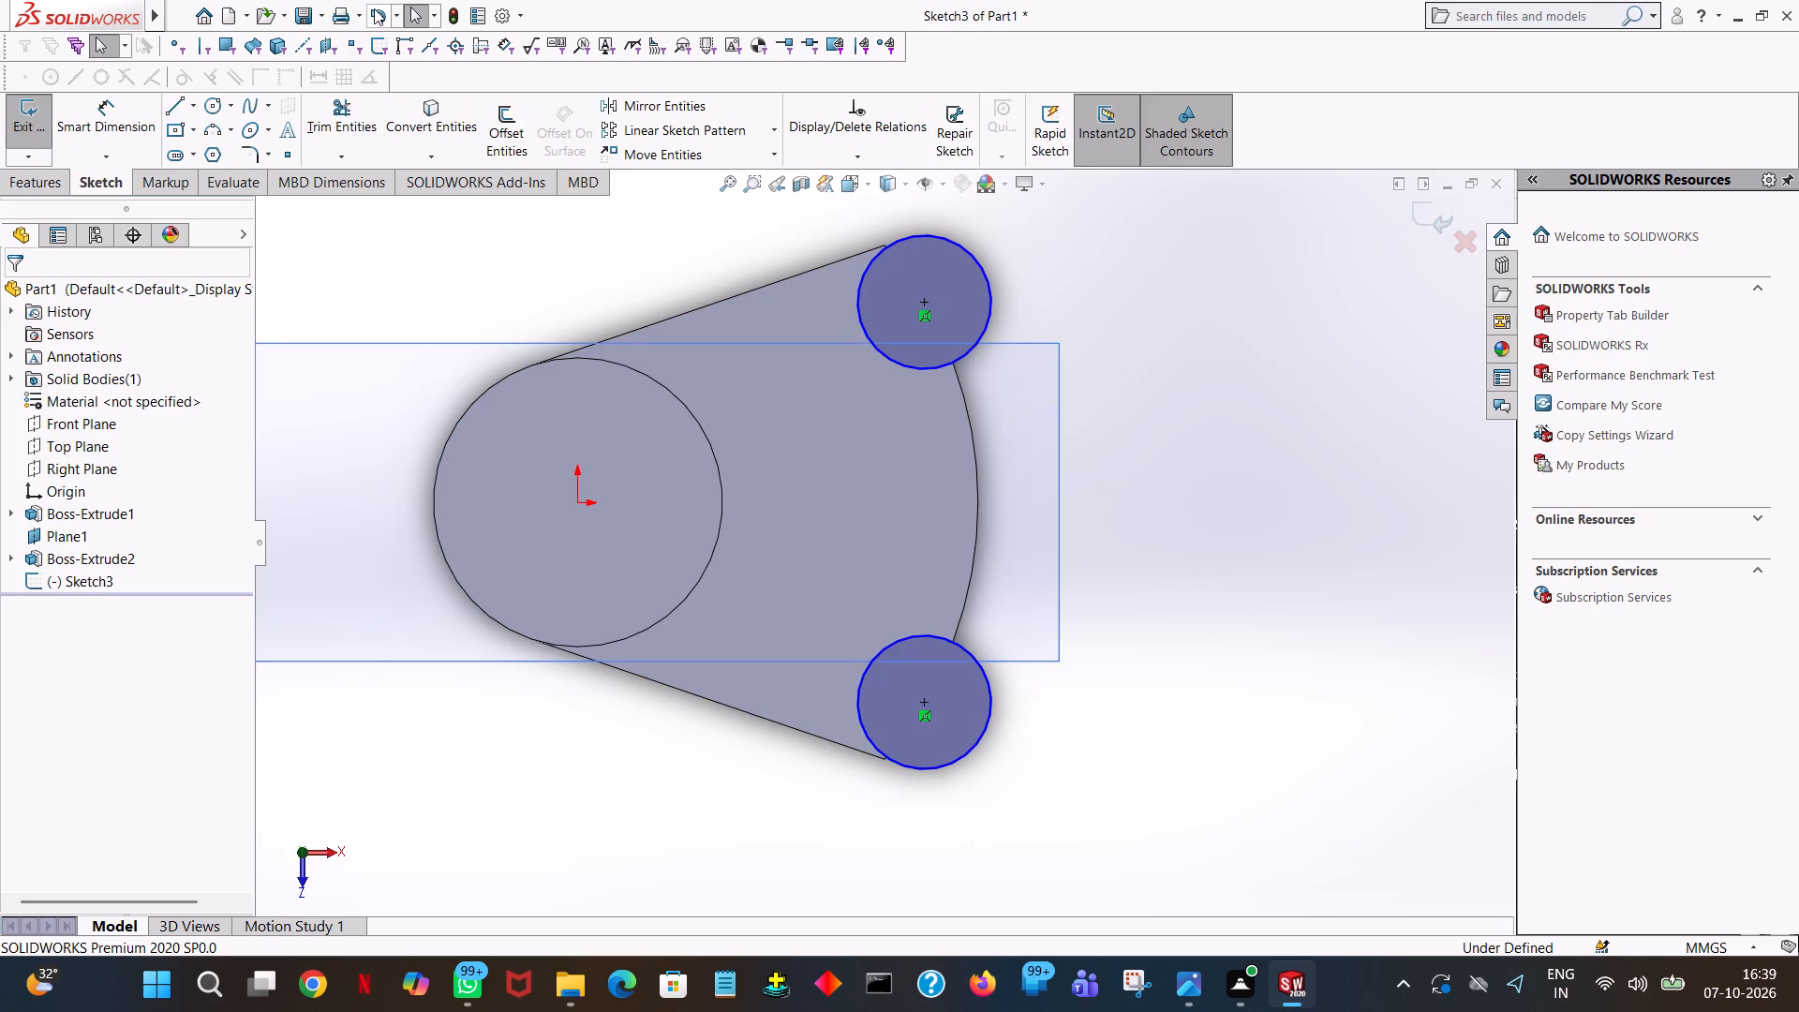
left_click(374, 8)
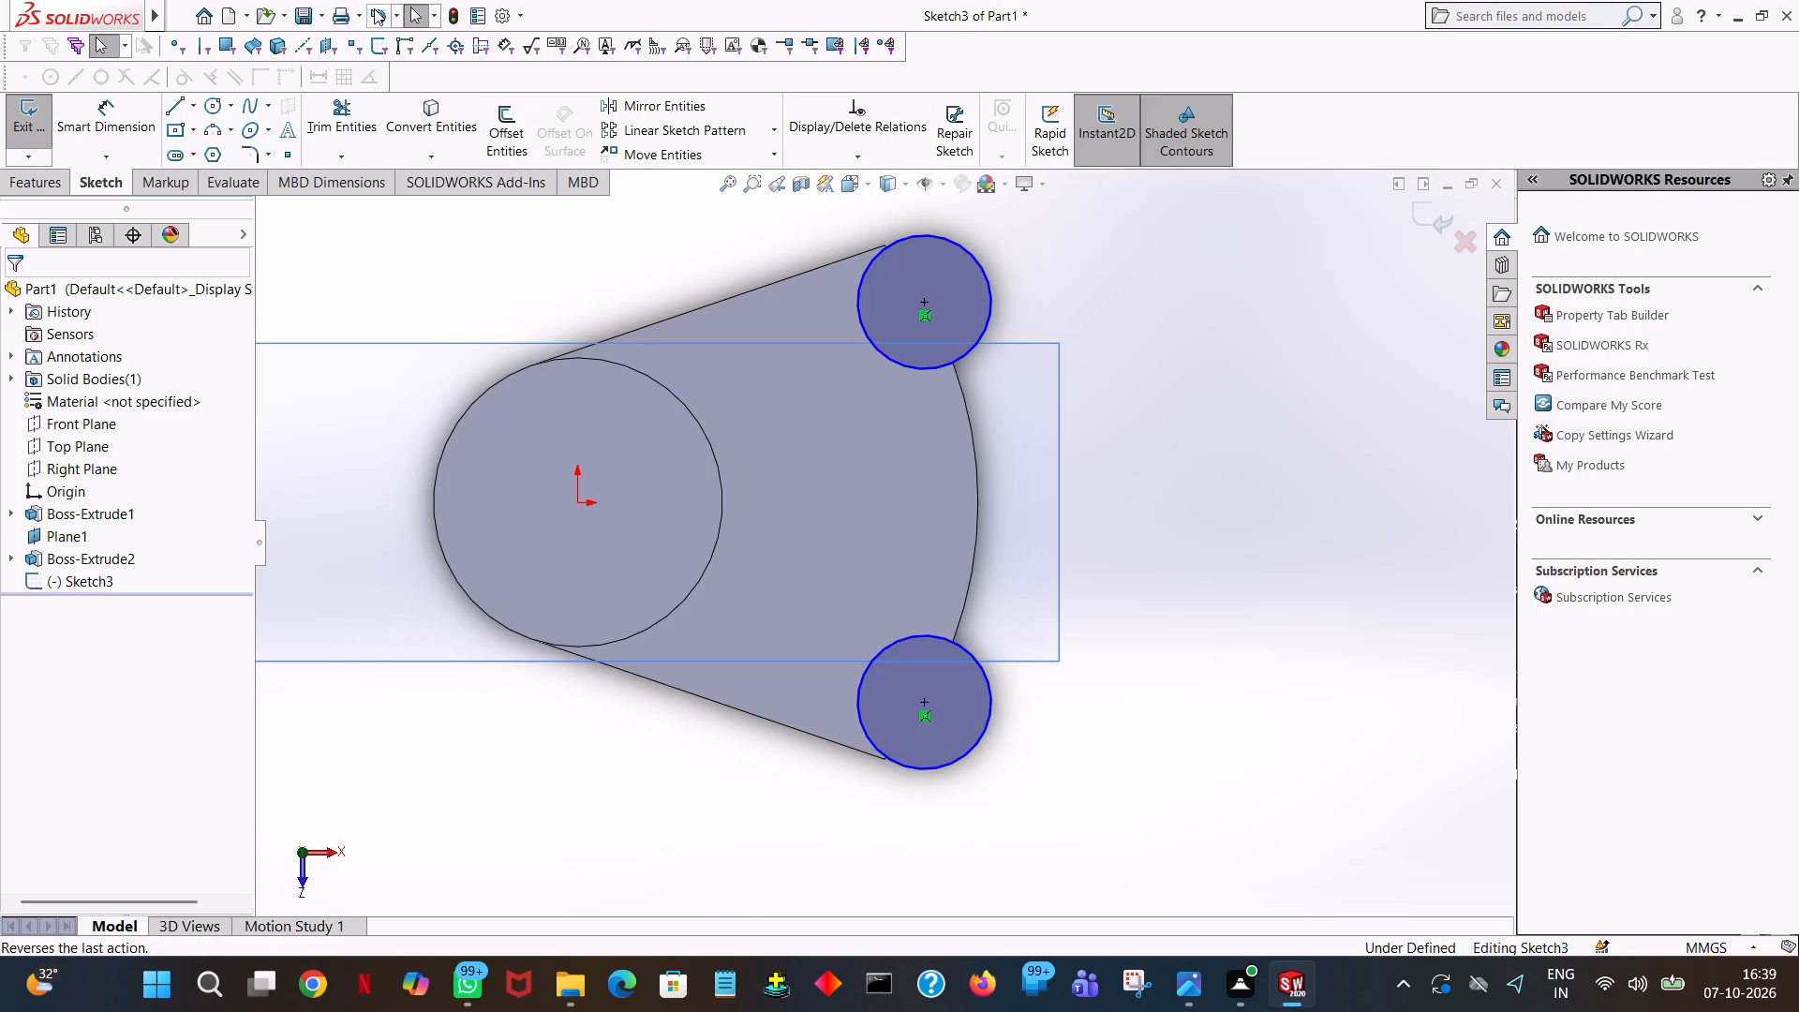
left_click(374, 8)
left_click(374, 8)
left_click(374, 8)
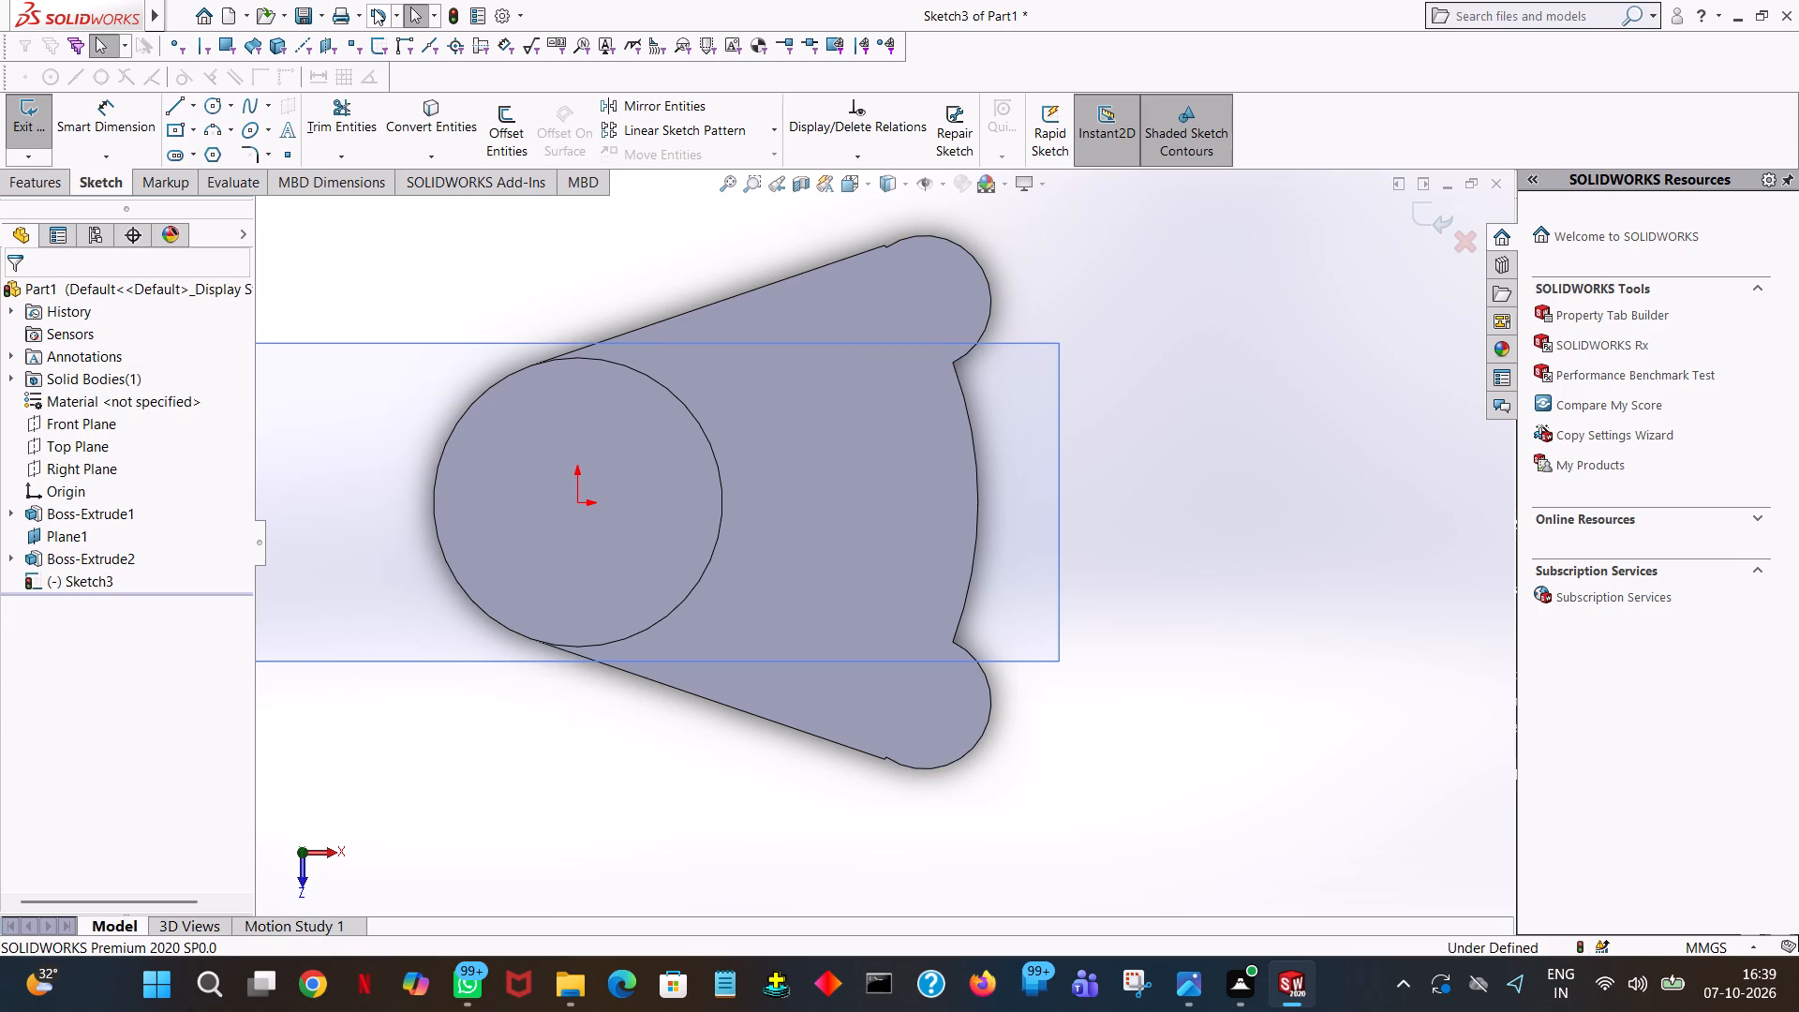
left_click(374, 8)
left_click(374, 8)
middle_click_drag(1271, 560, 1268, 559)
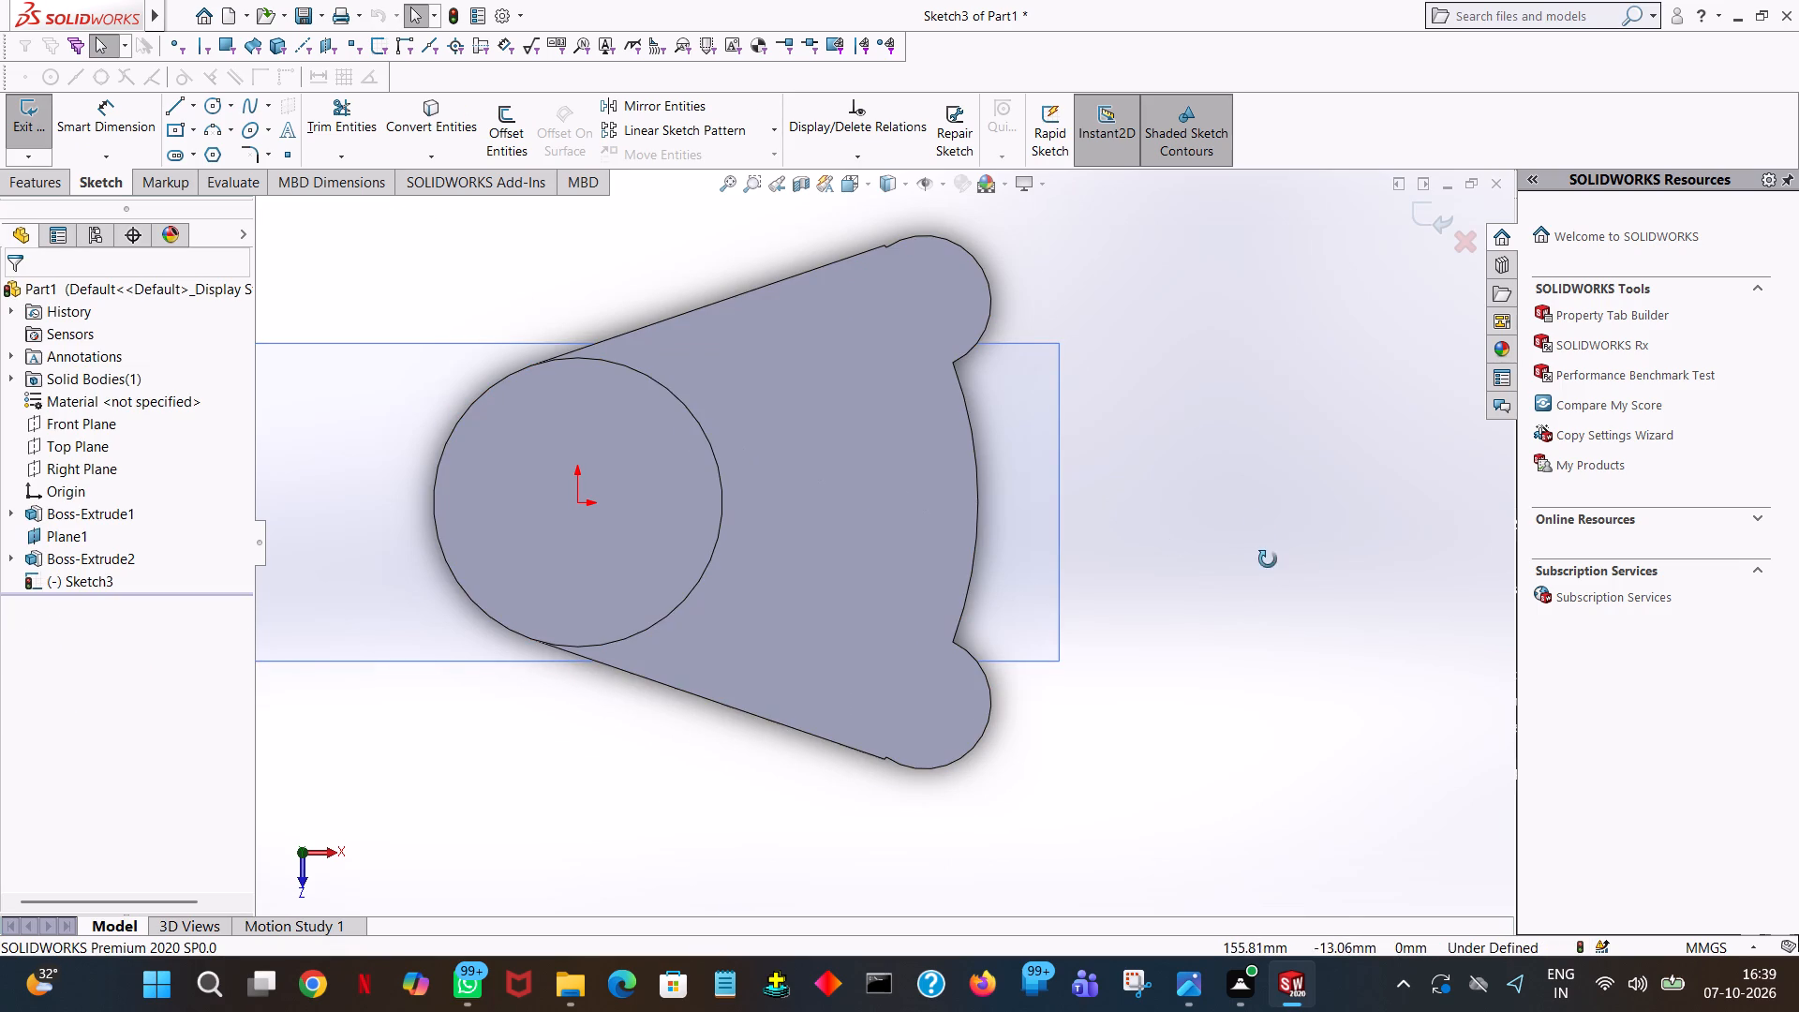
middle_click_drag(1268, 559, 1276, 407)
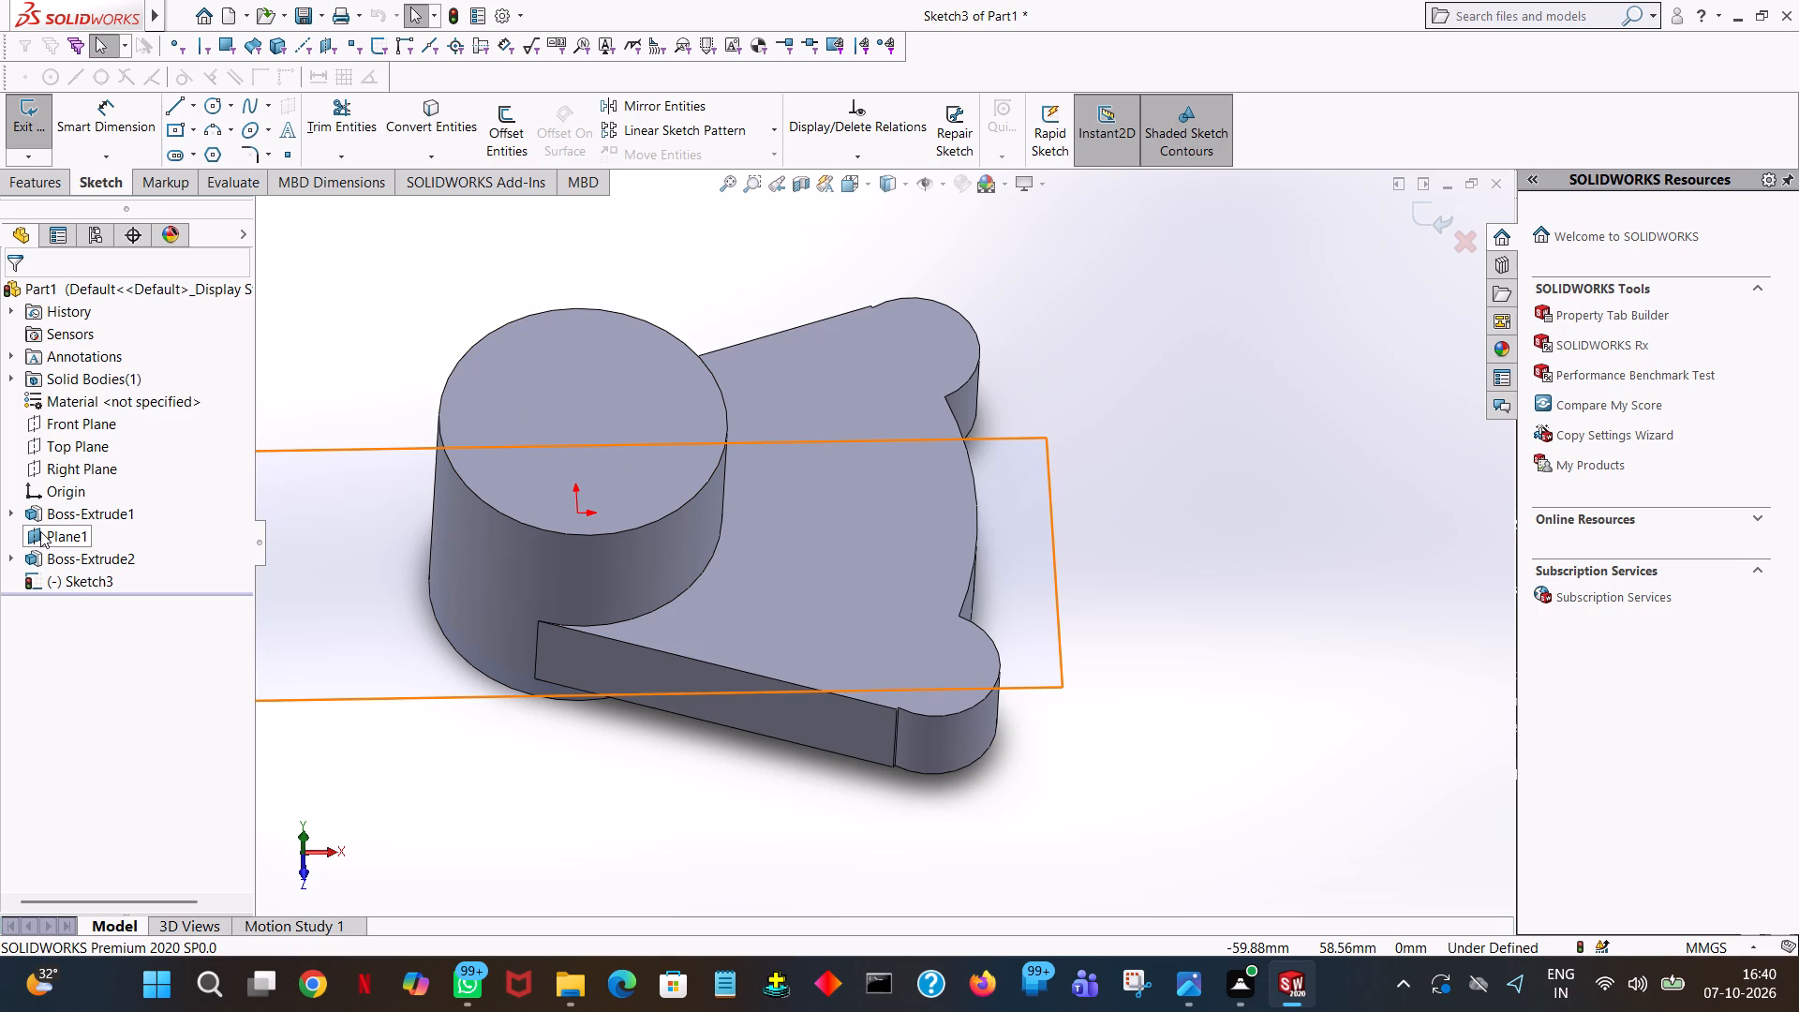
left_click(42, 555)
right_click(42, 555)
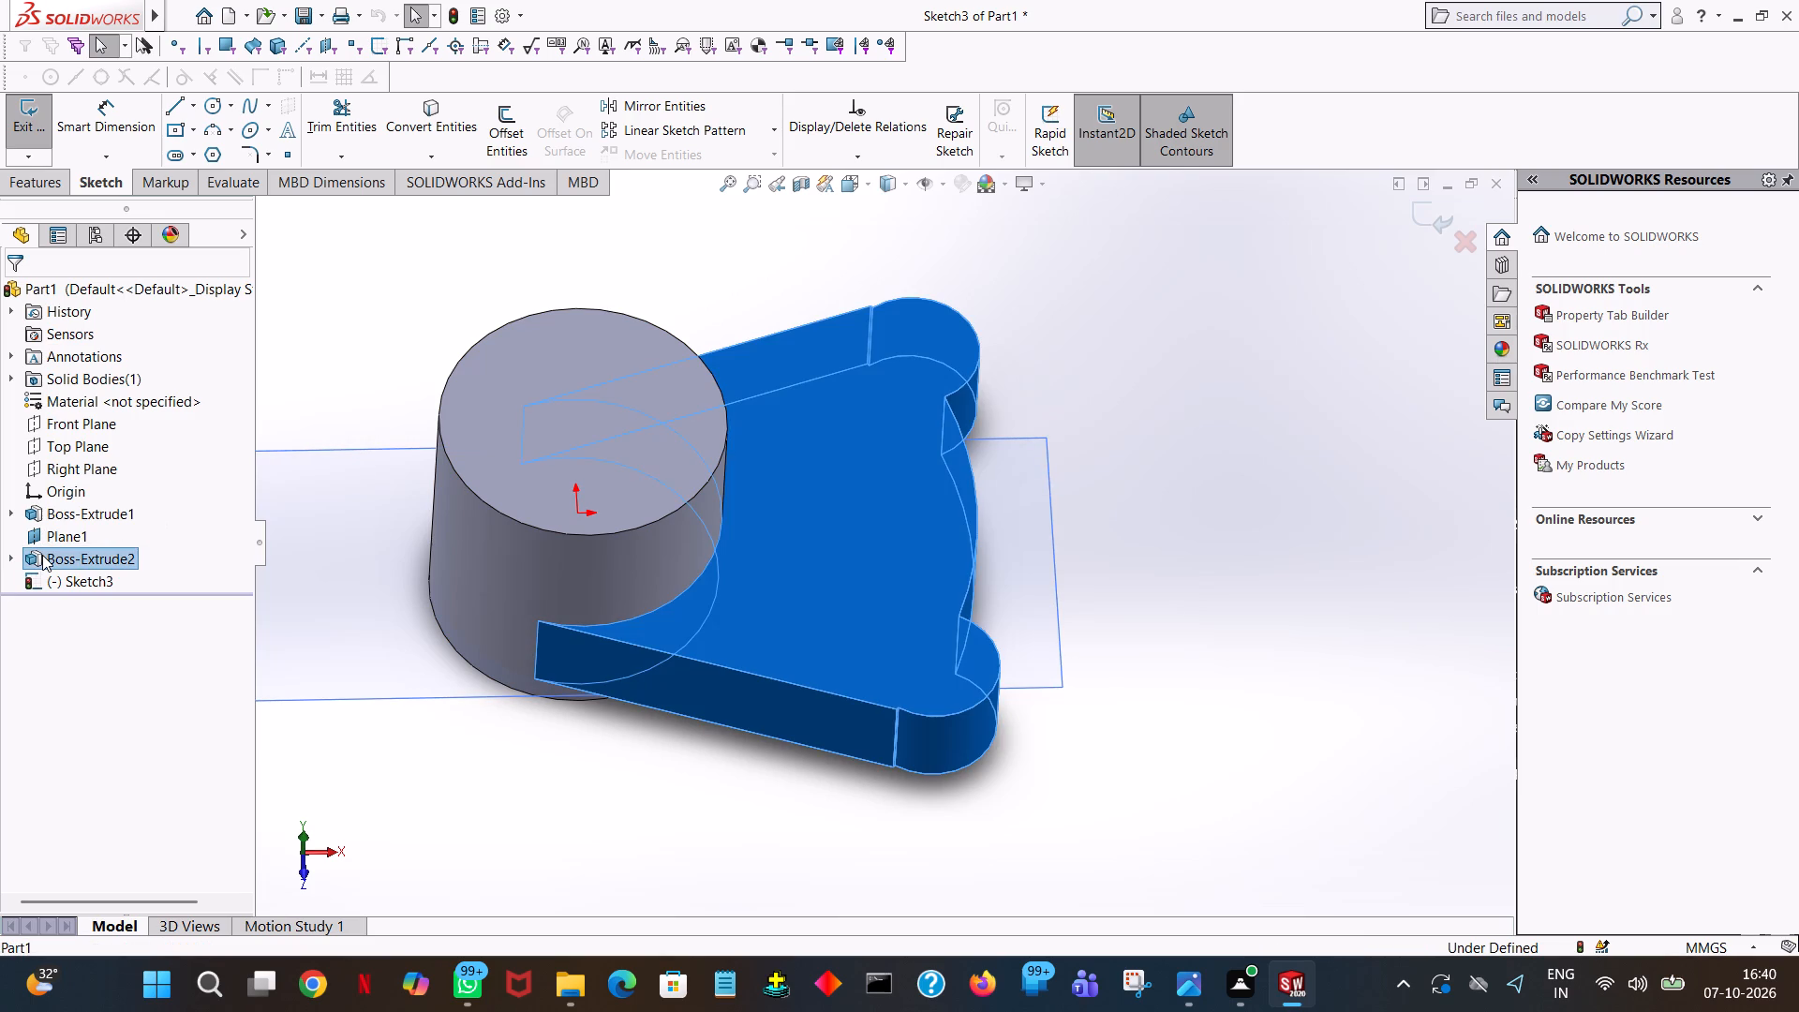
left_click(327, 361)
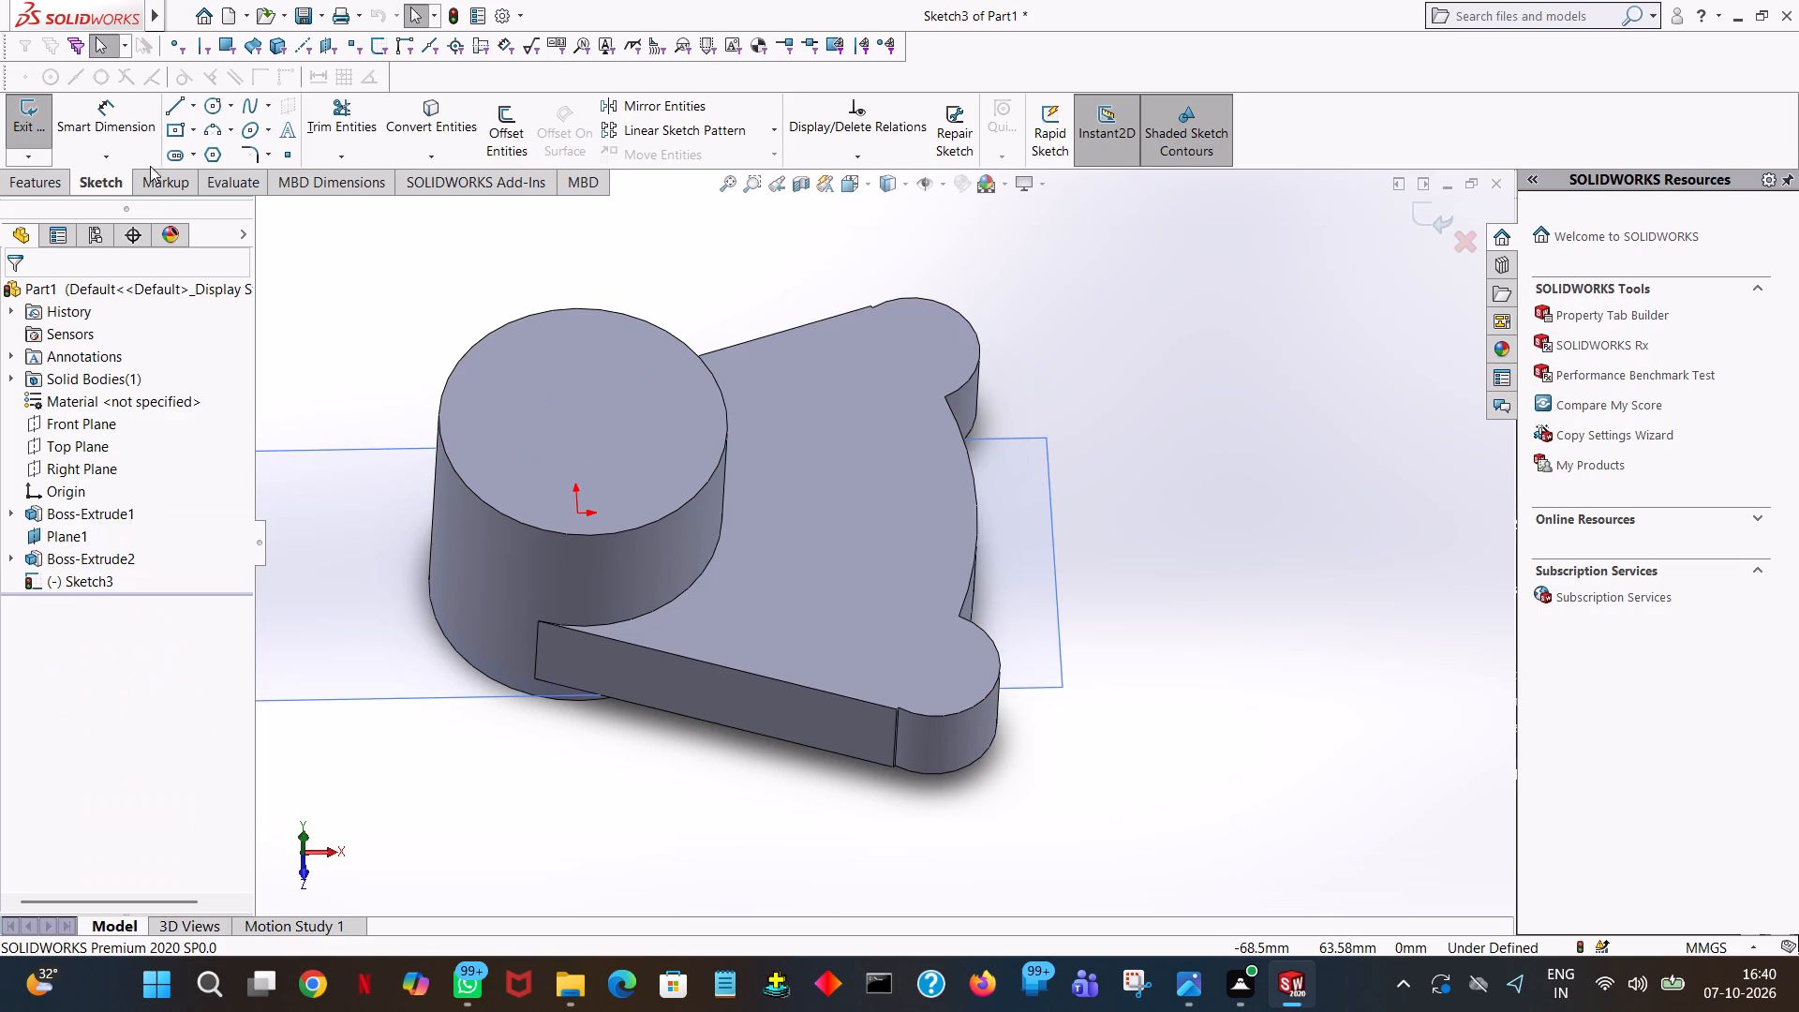
Edit the arm's sketch and trim away the outer arc joining its two small end circles.
left_click(46, 111)
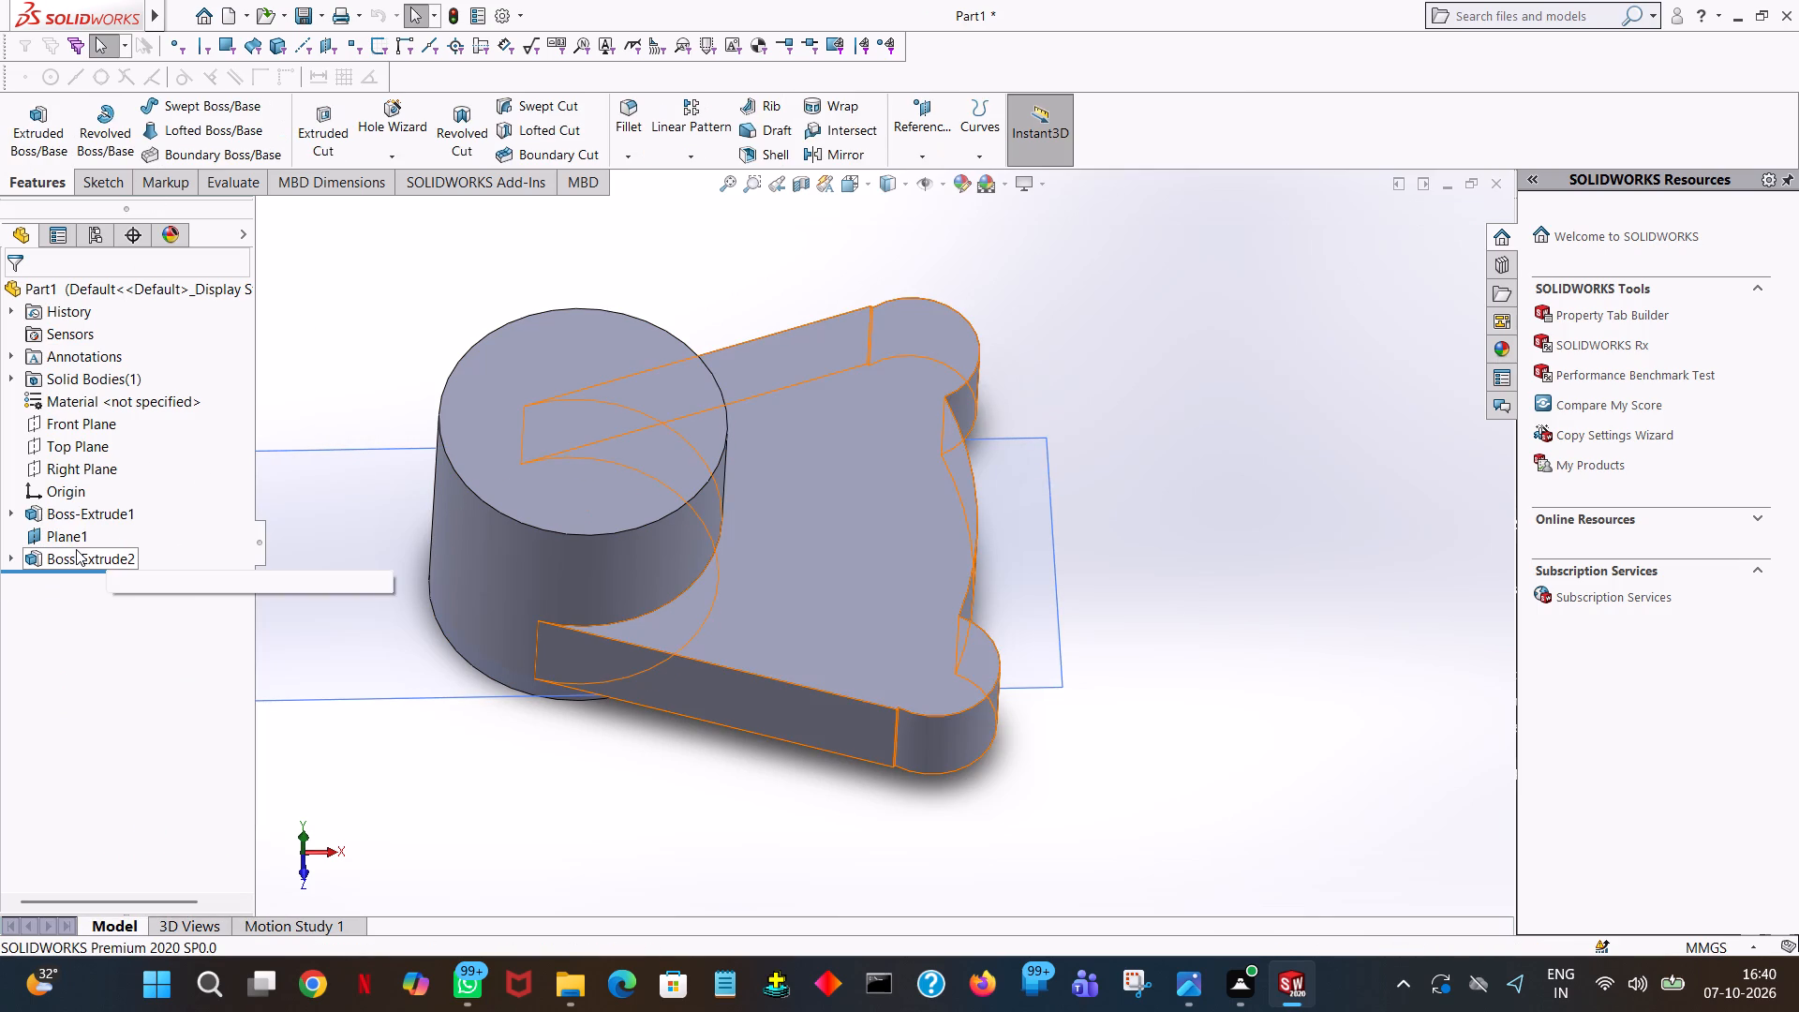
left_click(76, 549)
right_click(76, 549)
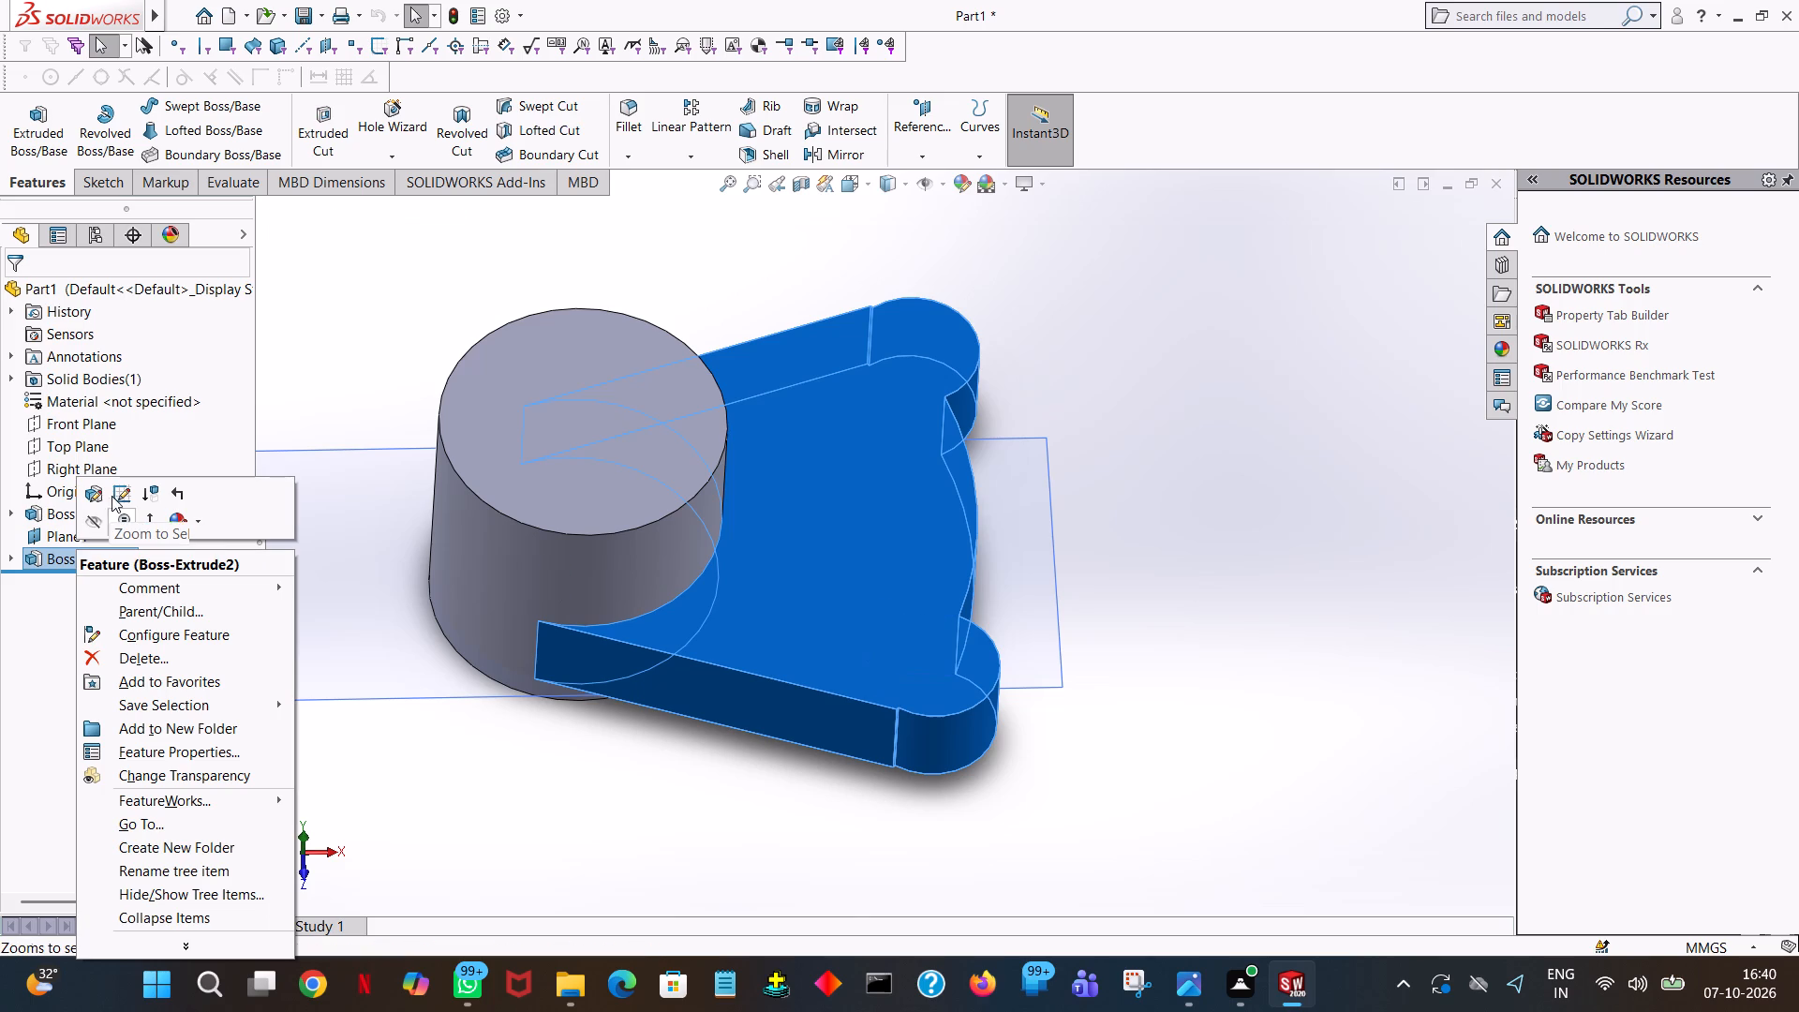
left_click(115, 490)
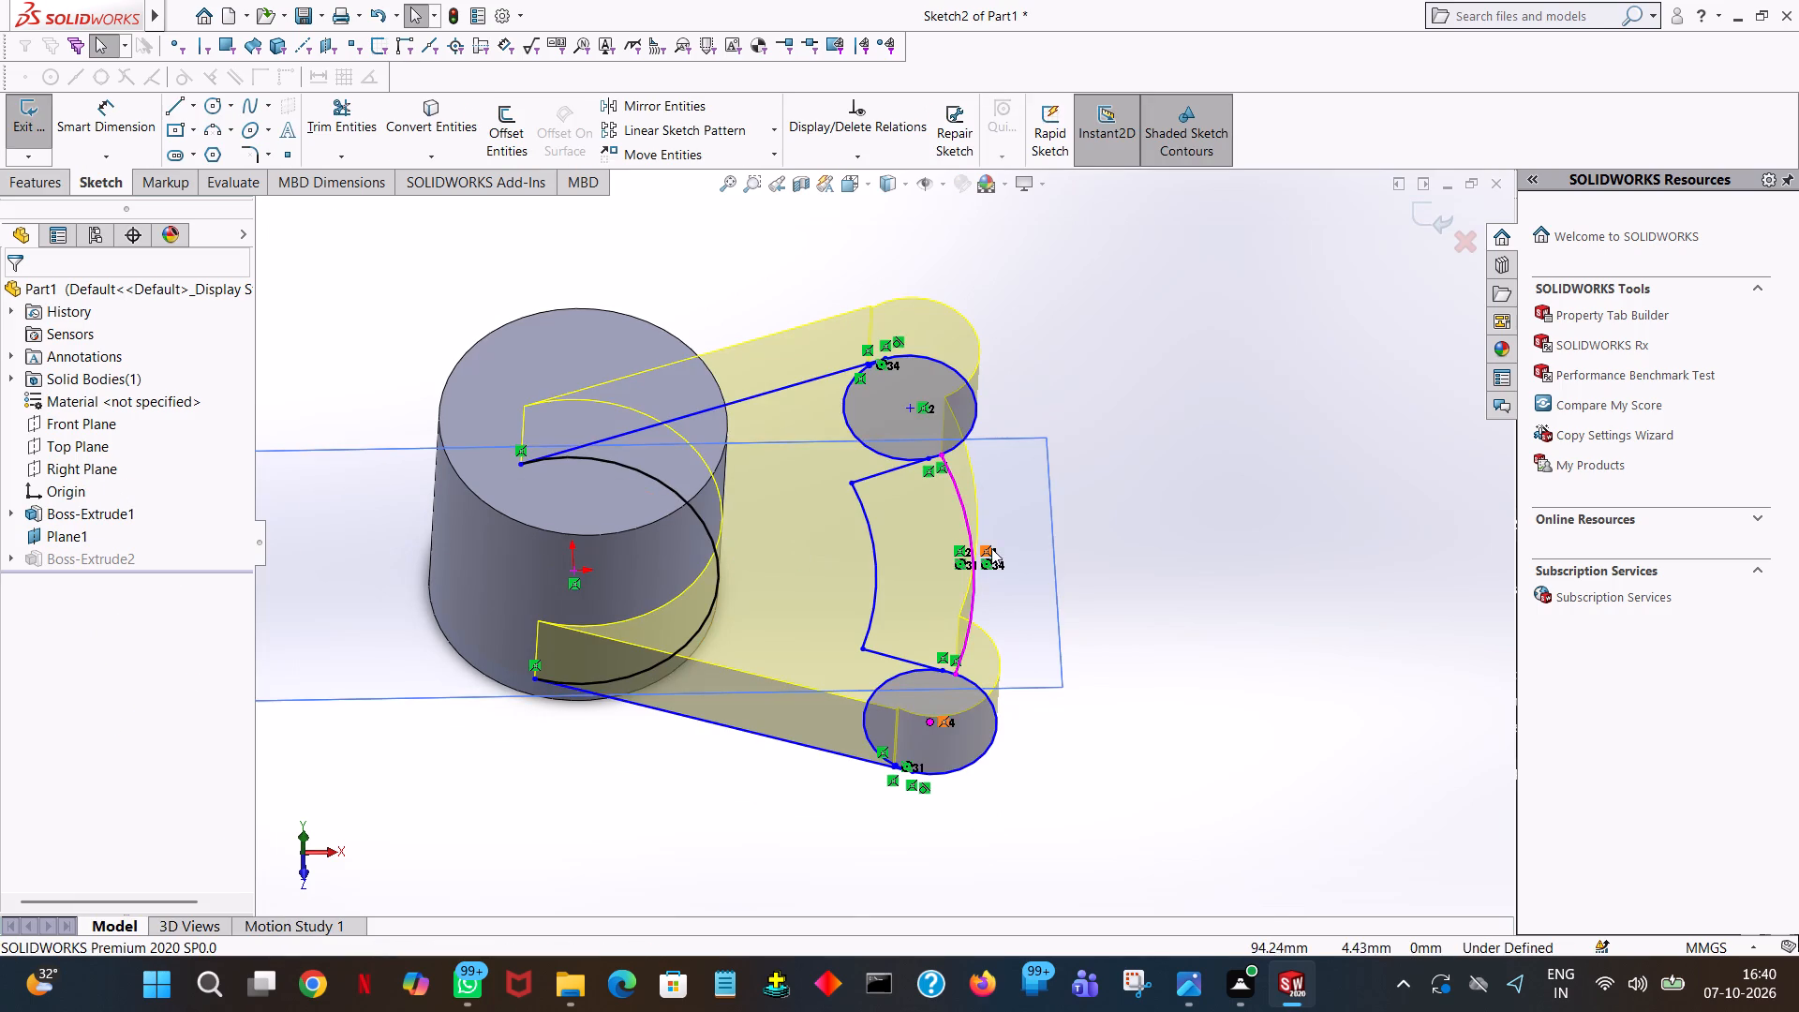
middle_click_drag(991, 549, 982, 709)
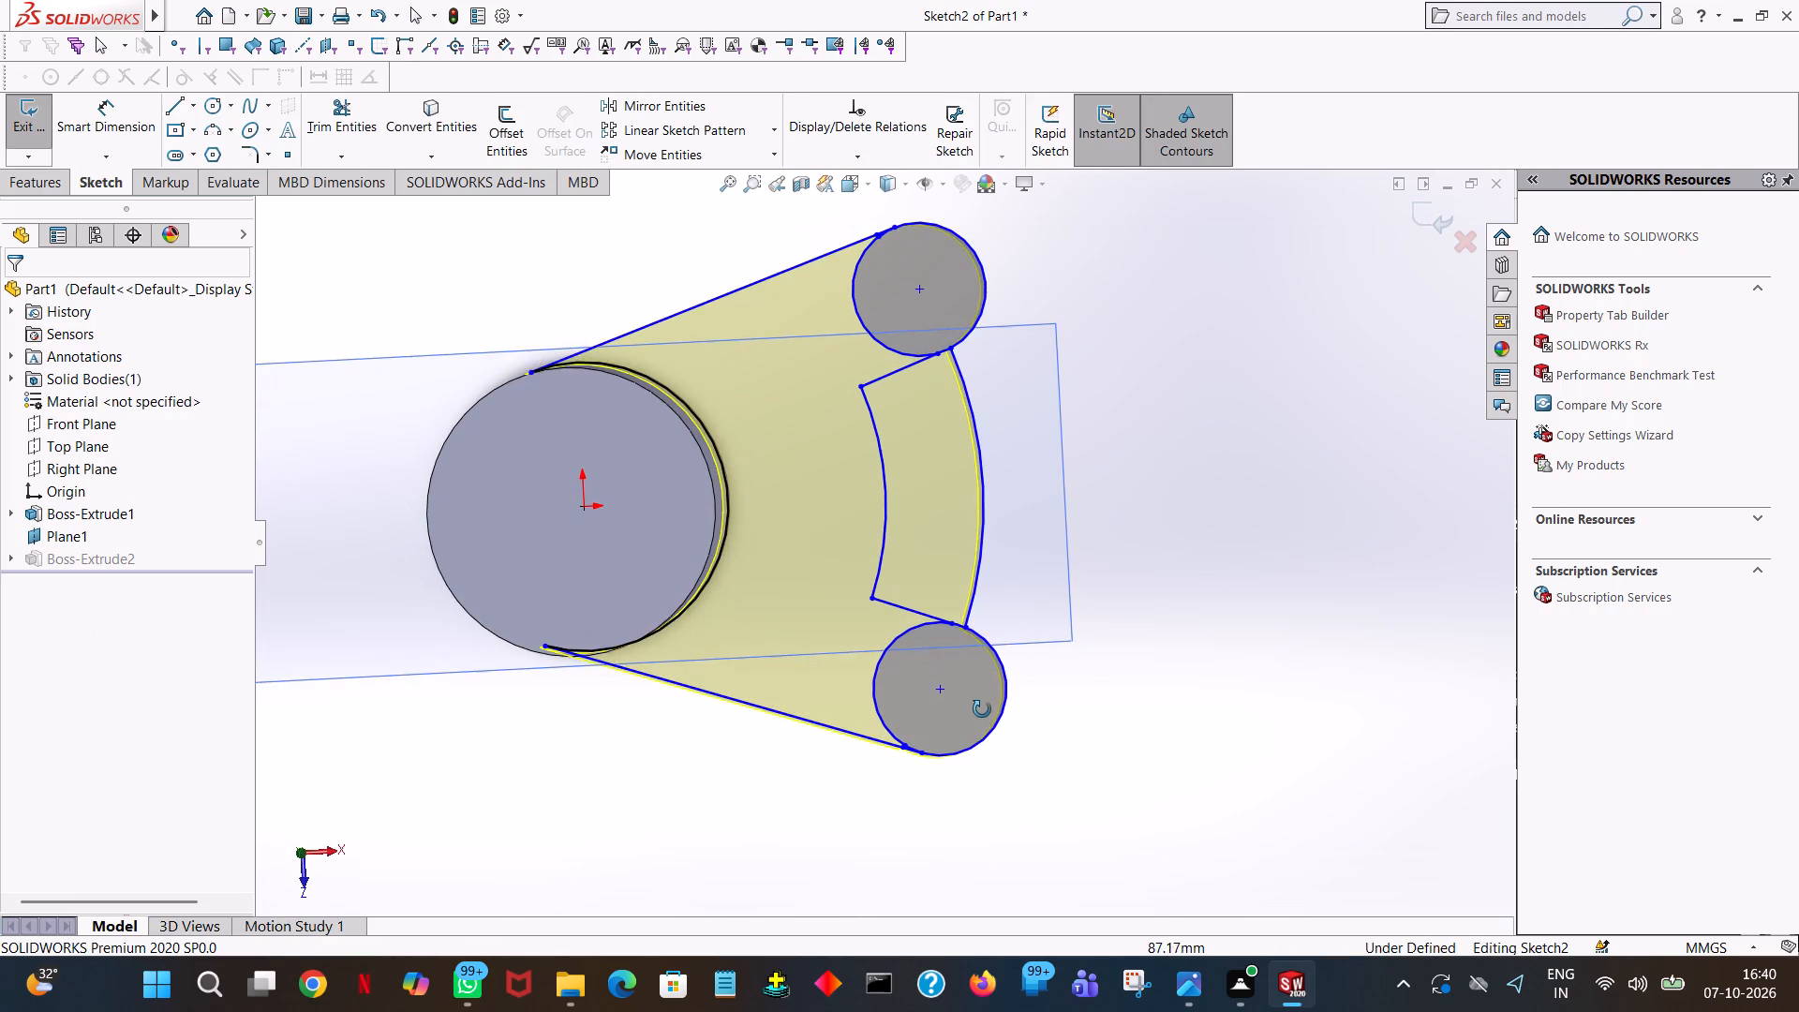
middle_click_drag(982, 709, 982, 712)
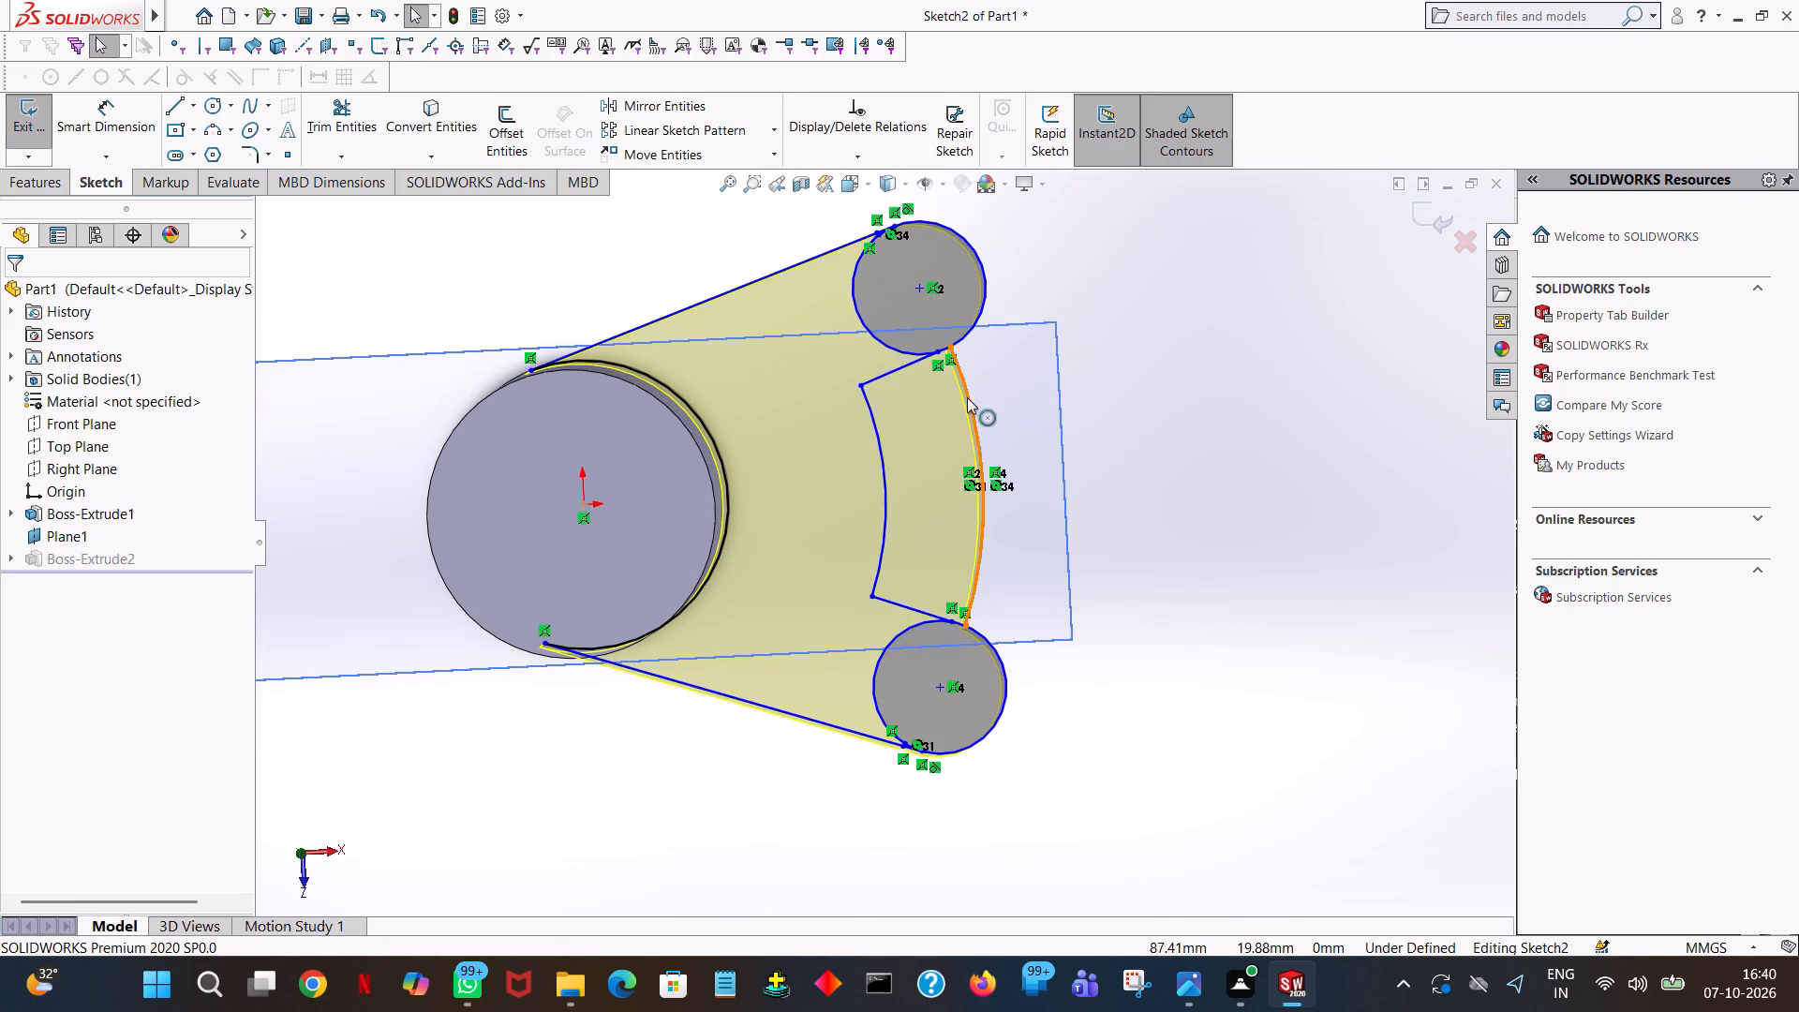
left_click(967, 397)
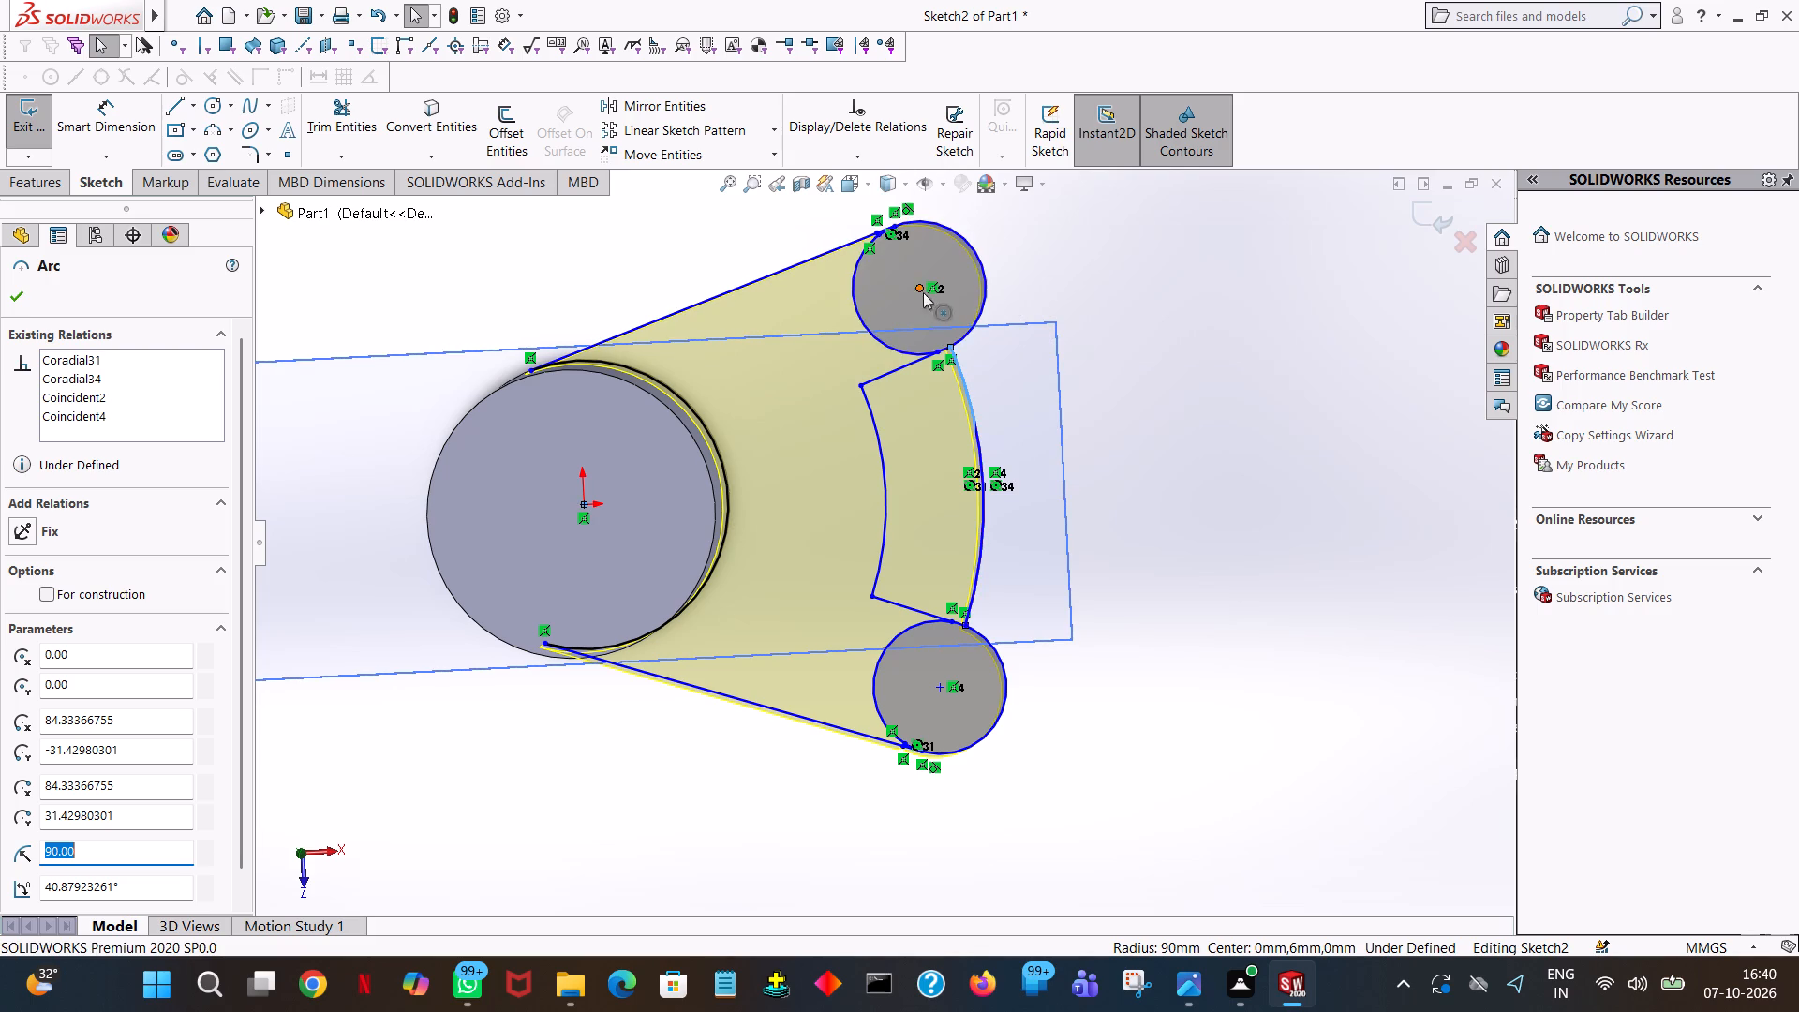
left_click(353, 155)
left_click(392, 200)
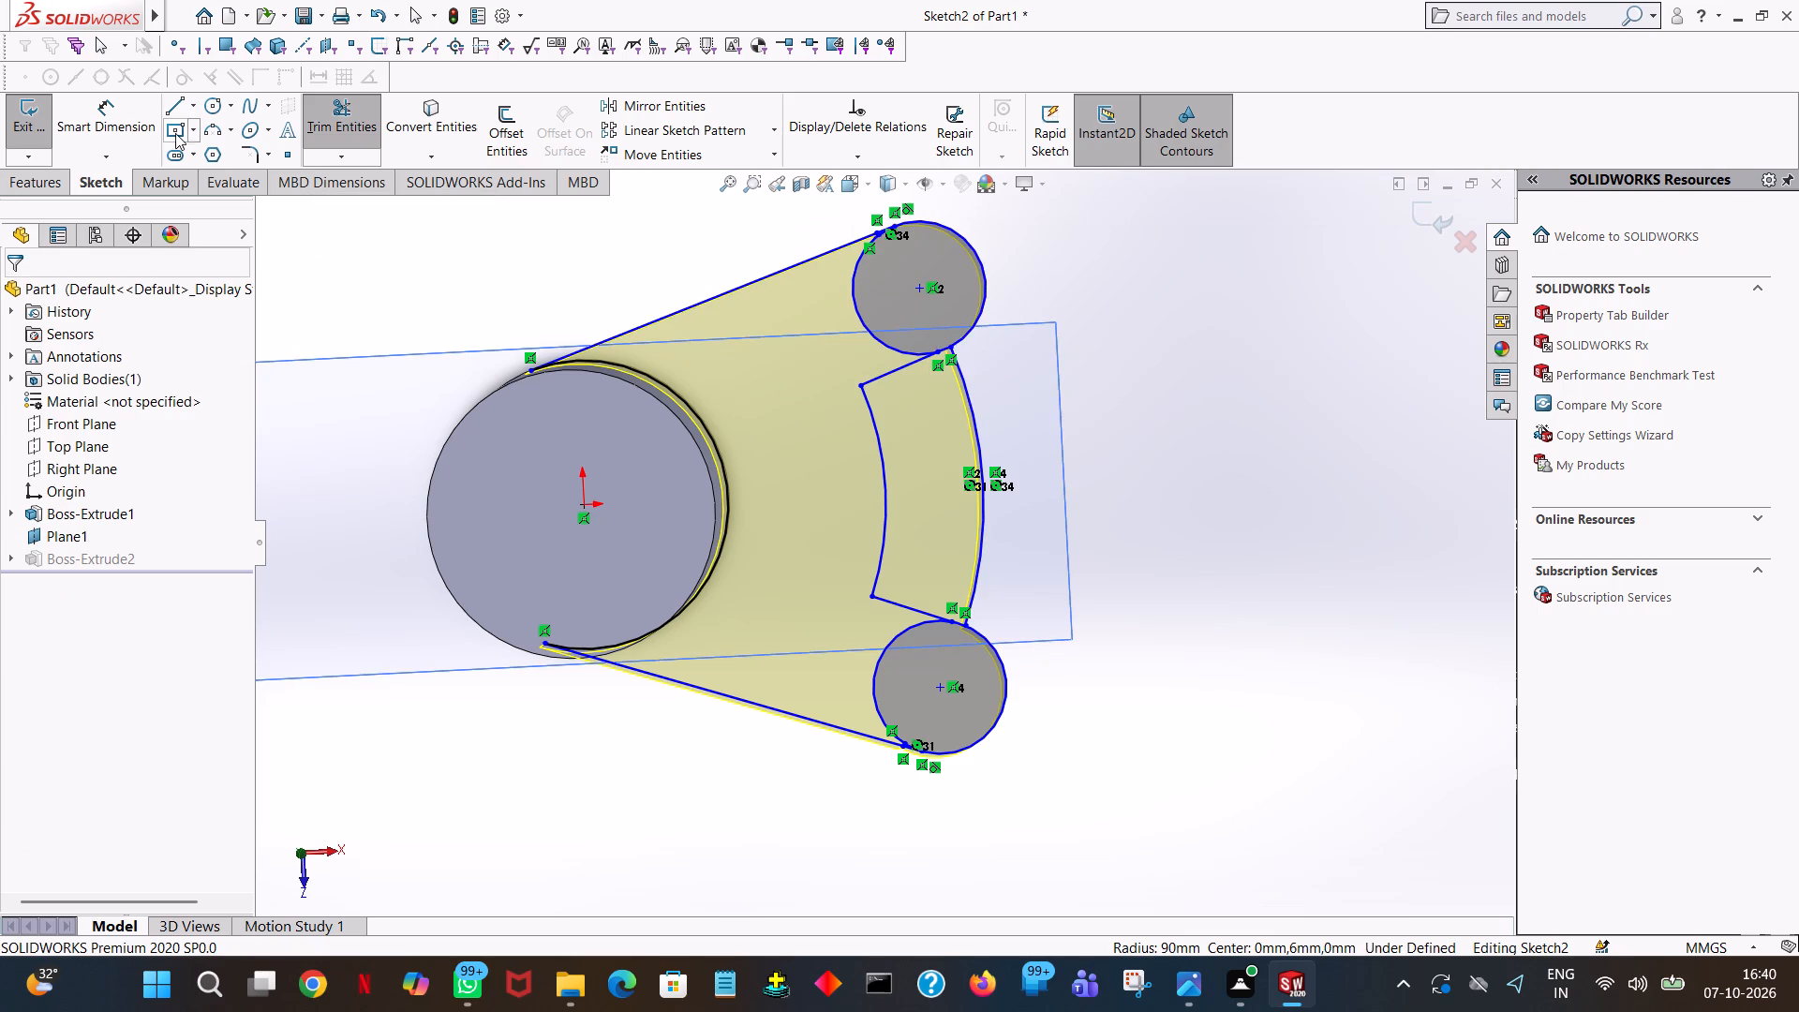
left_click(320, 130)
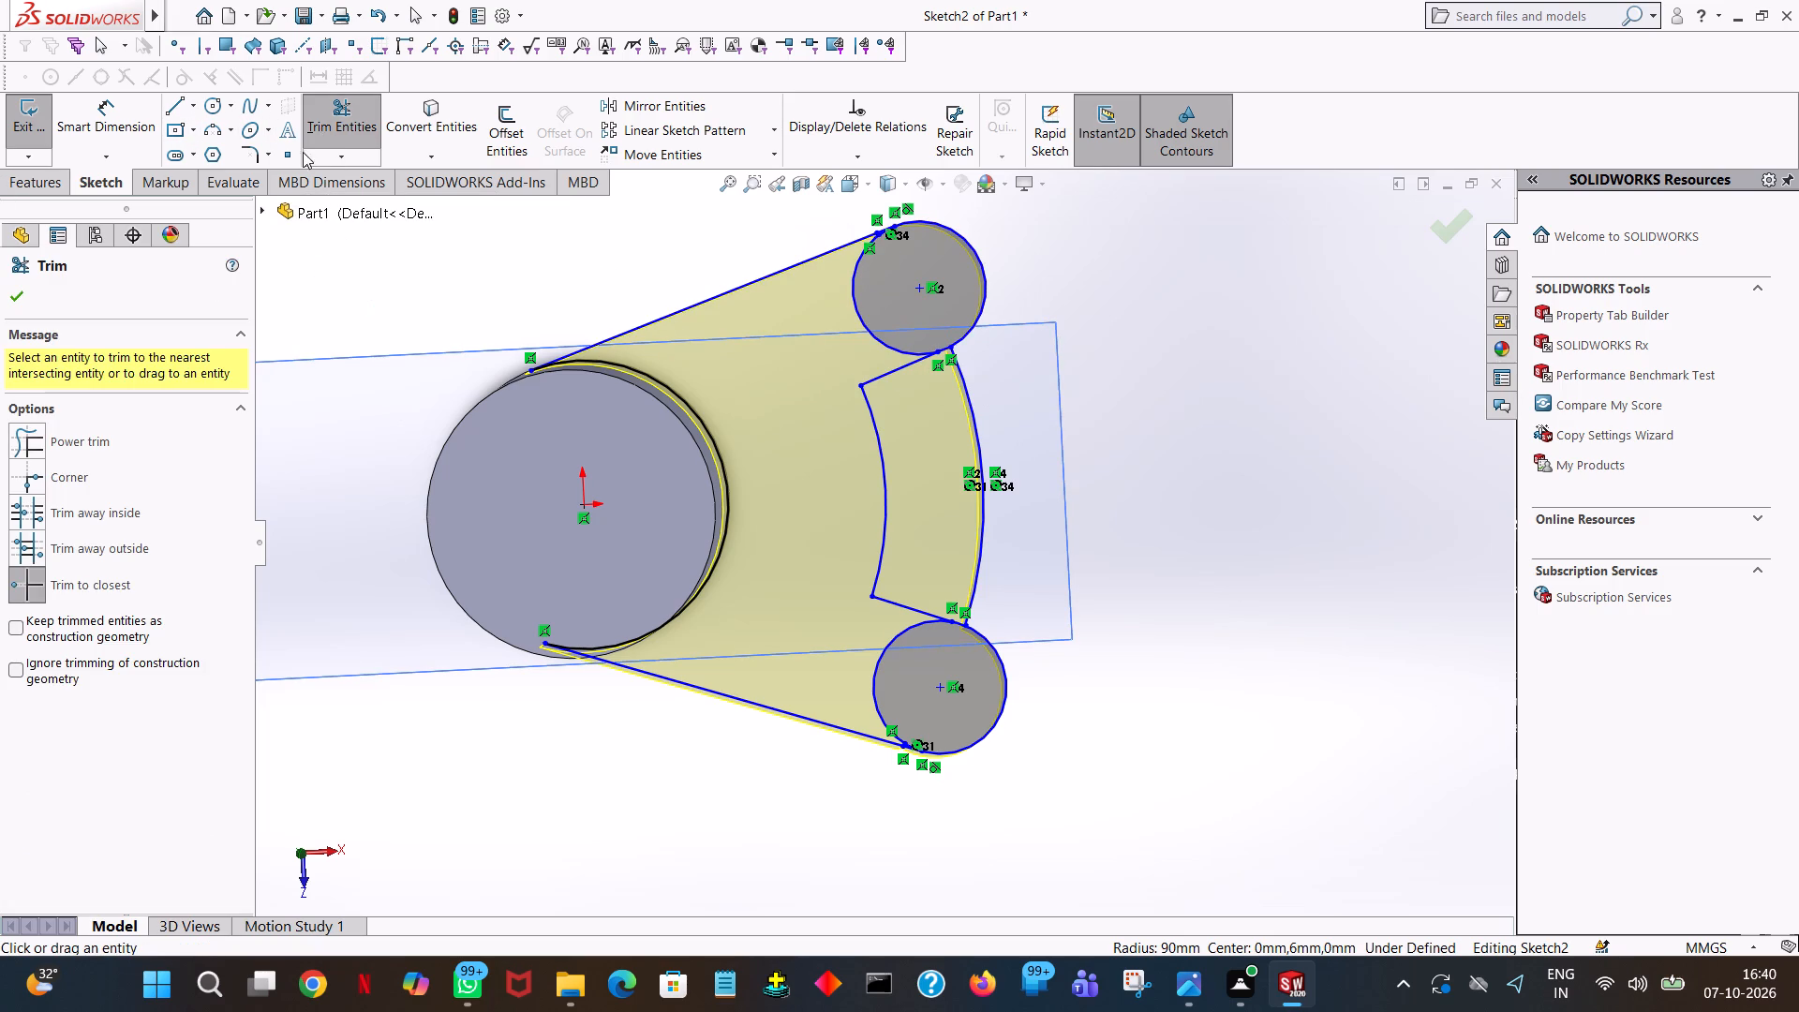
left_click(338, 124)
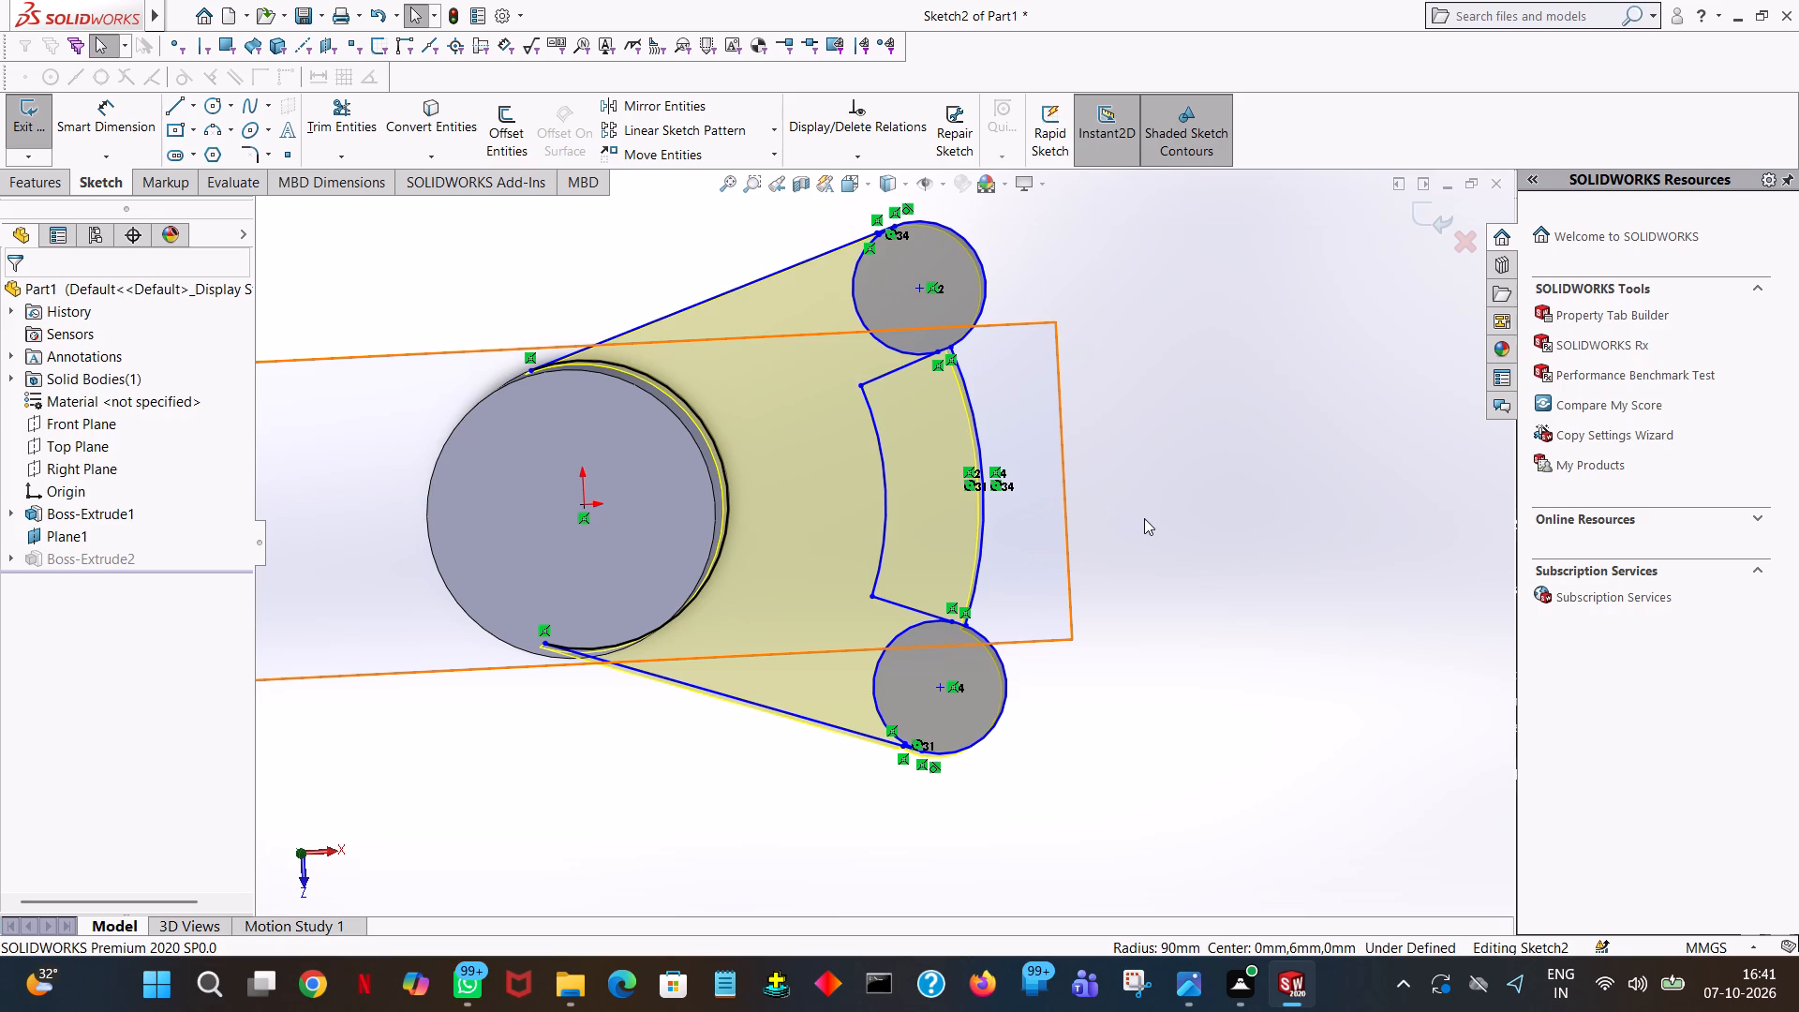
middle_click_drag(1157, 520, 1149, 416)
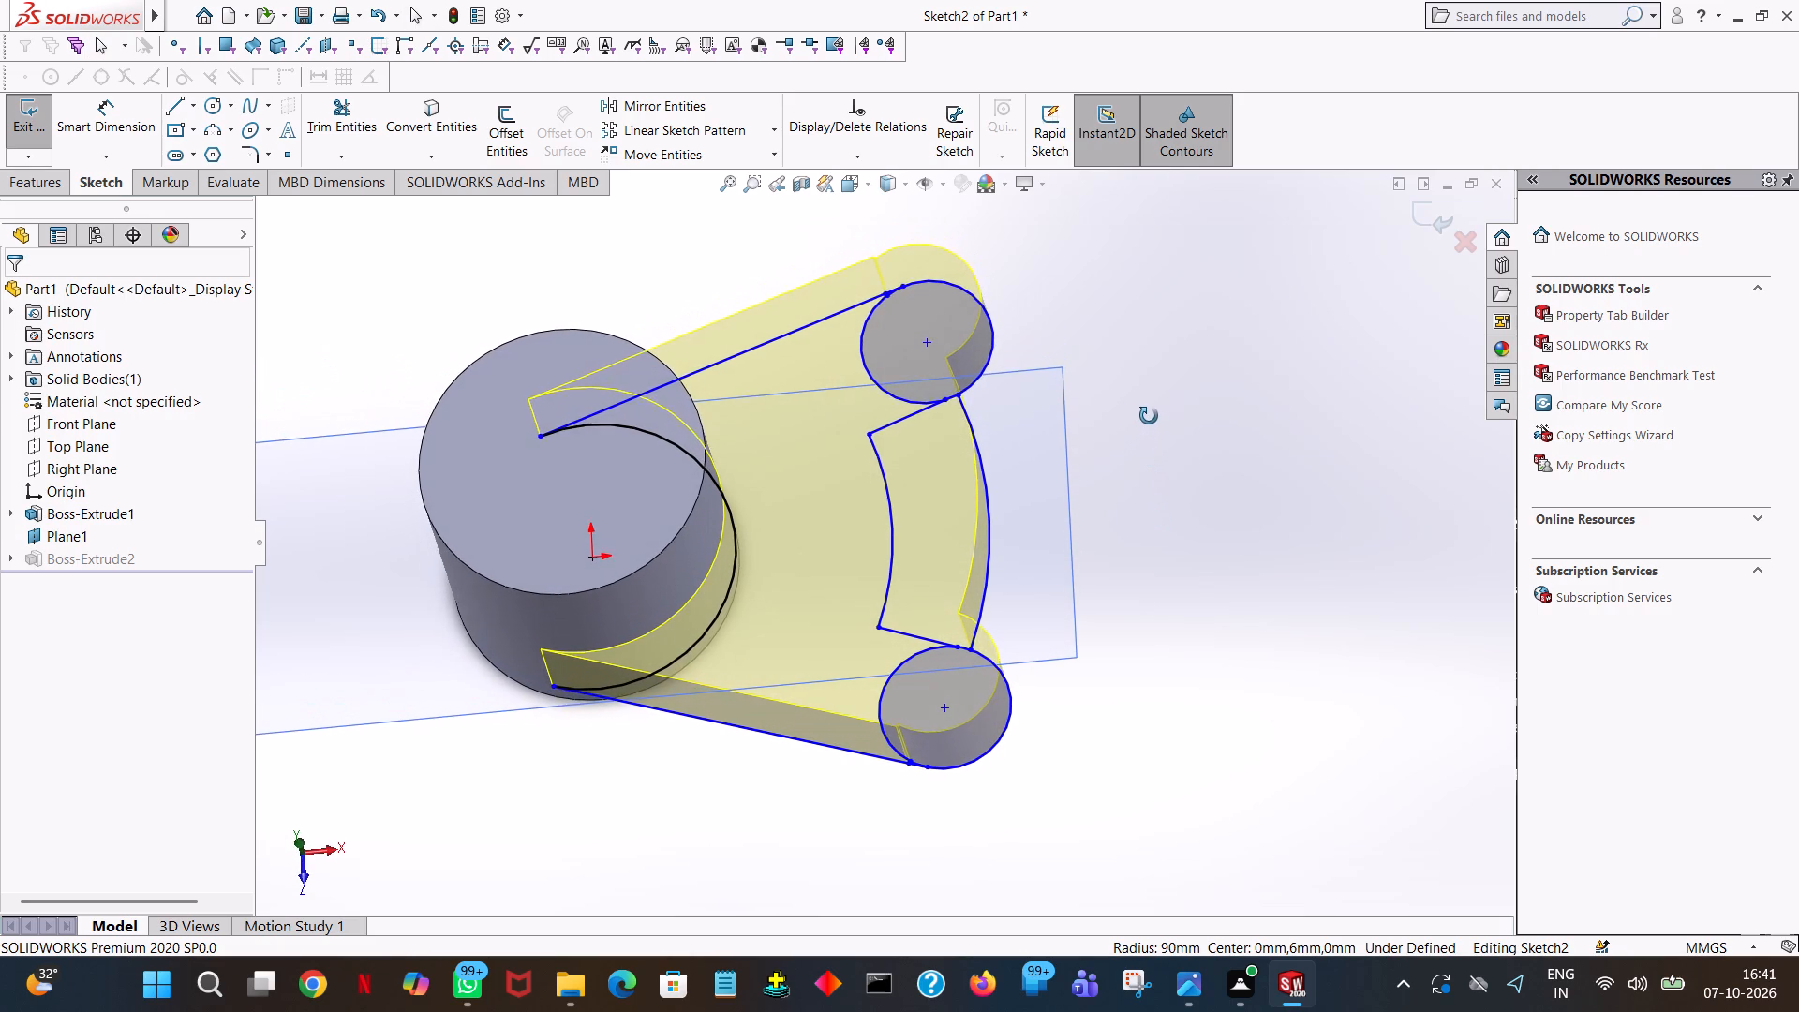
middle_click_drag(1149, 416, 1154, 509)
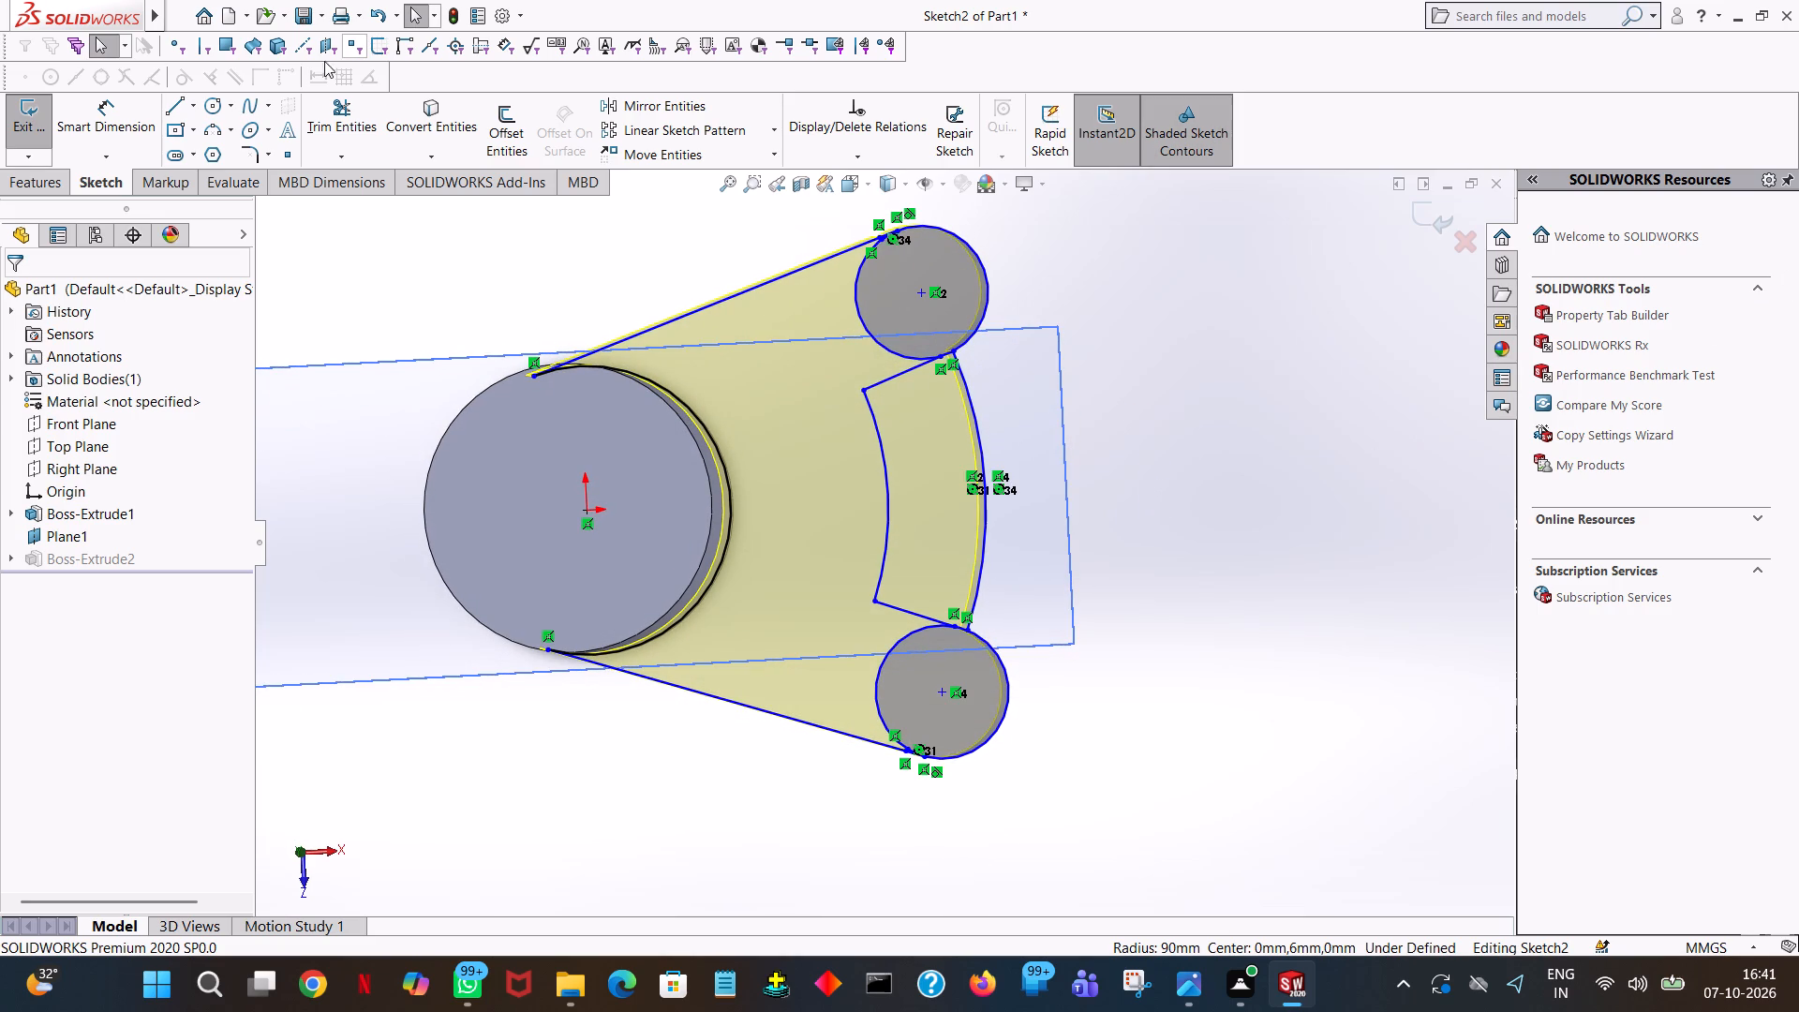
left_click(322, 120)
left_click(980, 442)
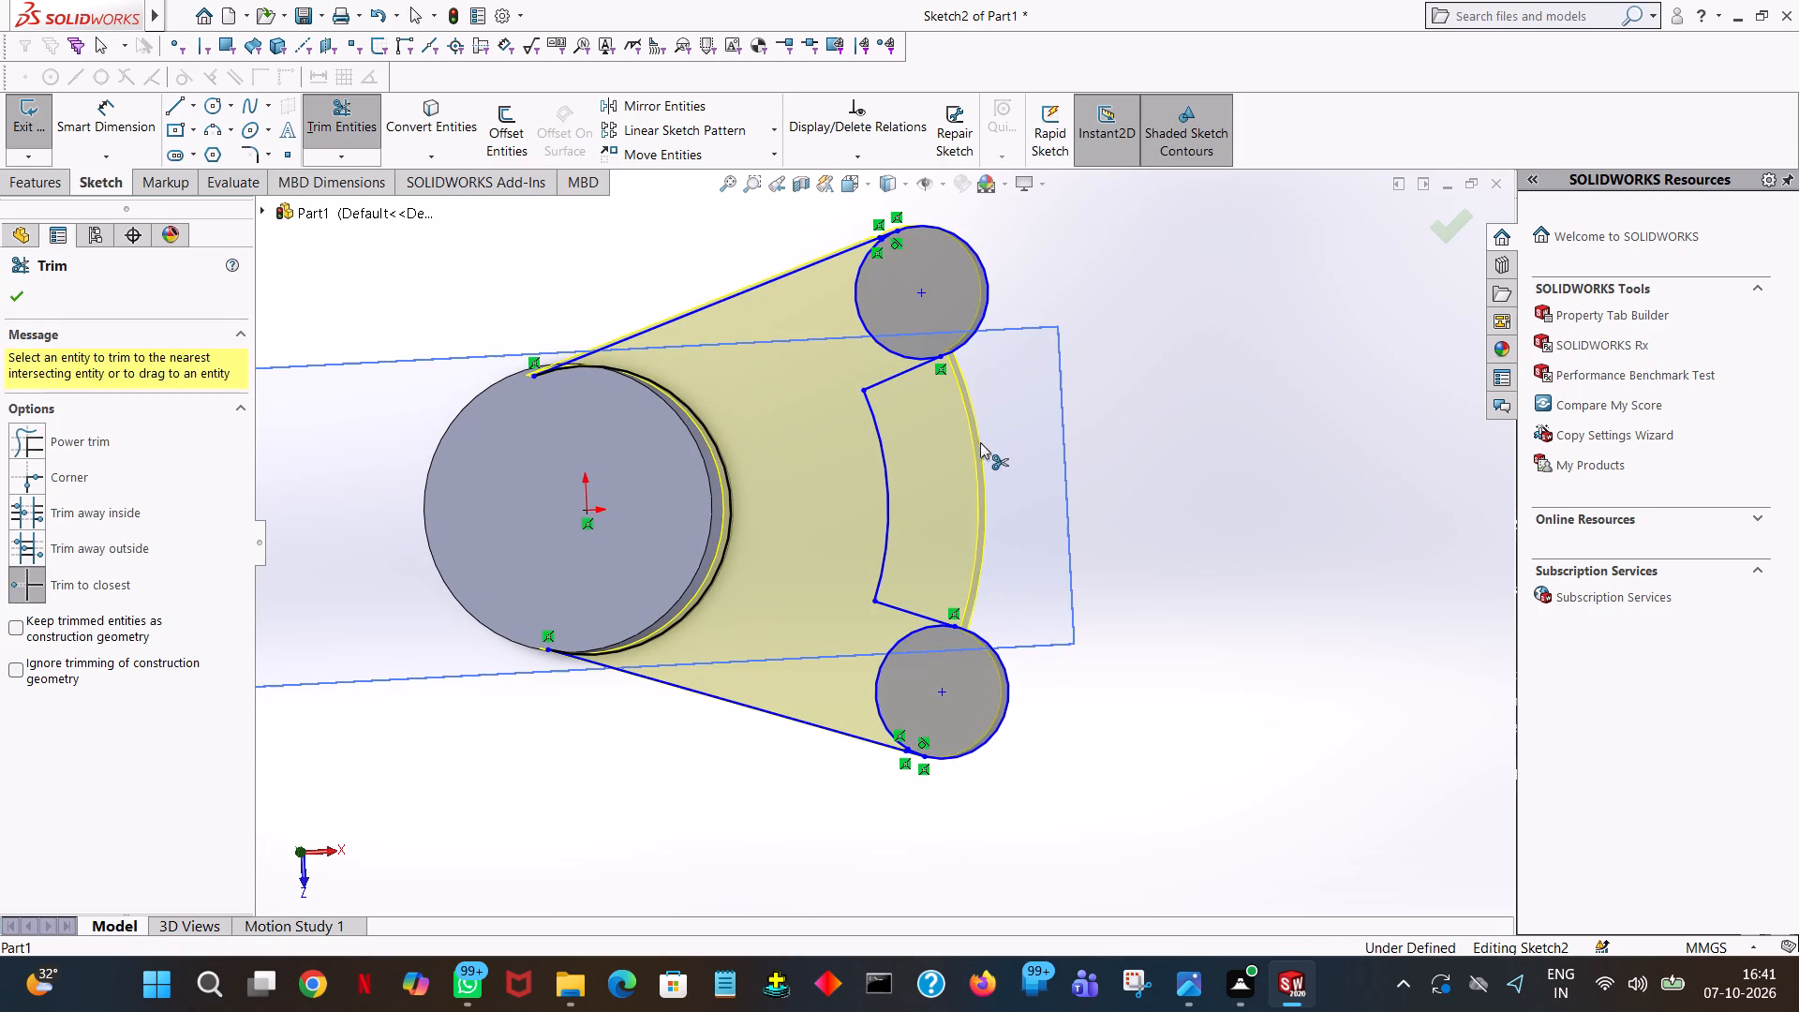
middle_click_drag(1193, 556, 1188, 418)
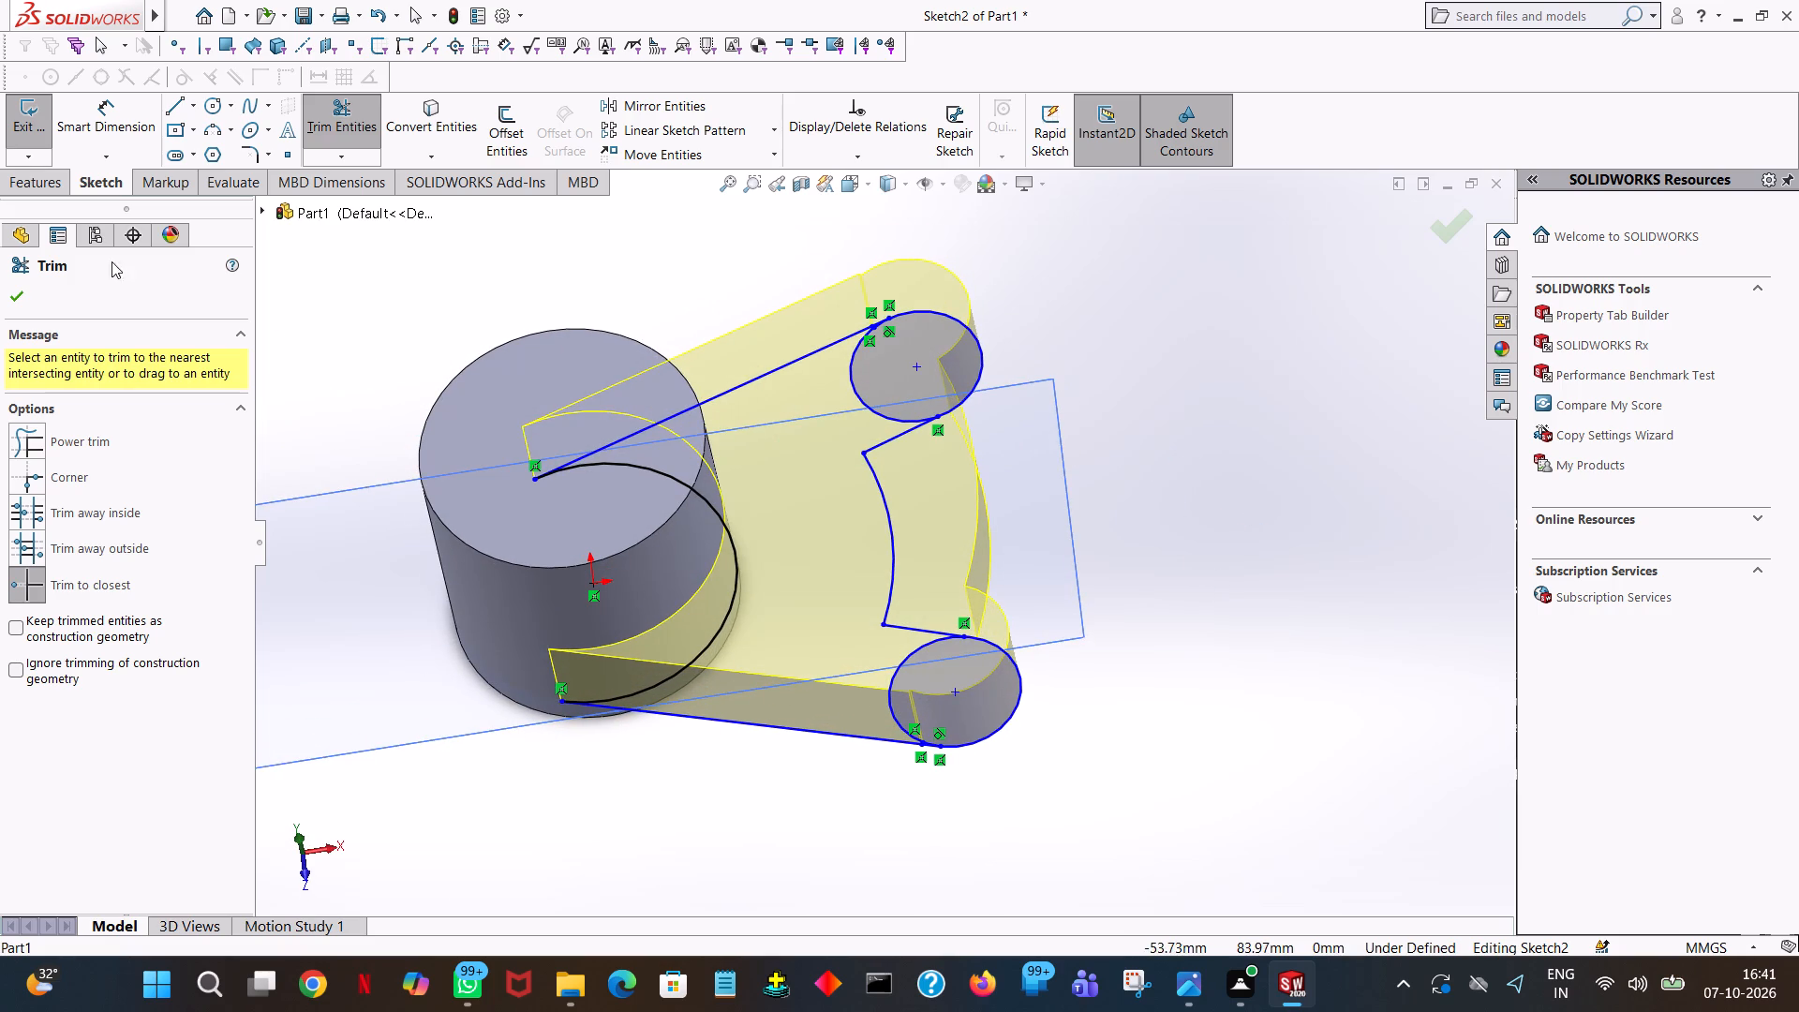
left_click(22, 290)
left_click(26, 135)
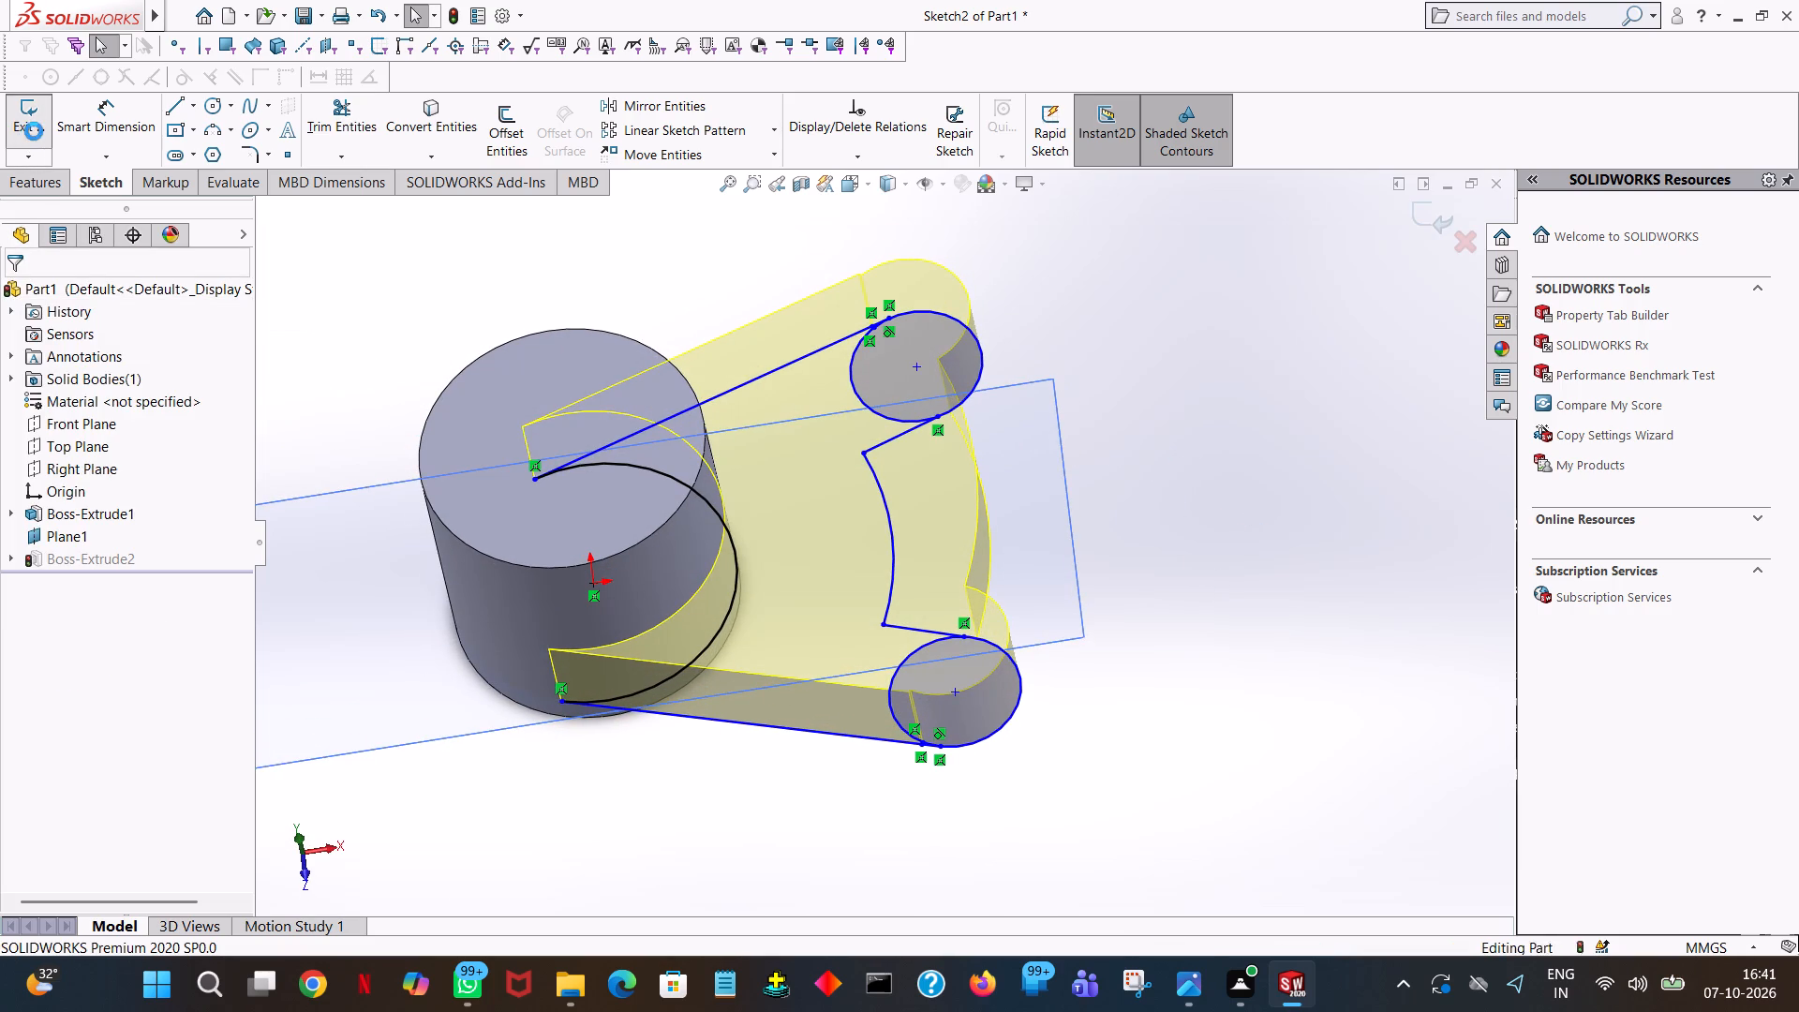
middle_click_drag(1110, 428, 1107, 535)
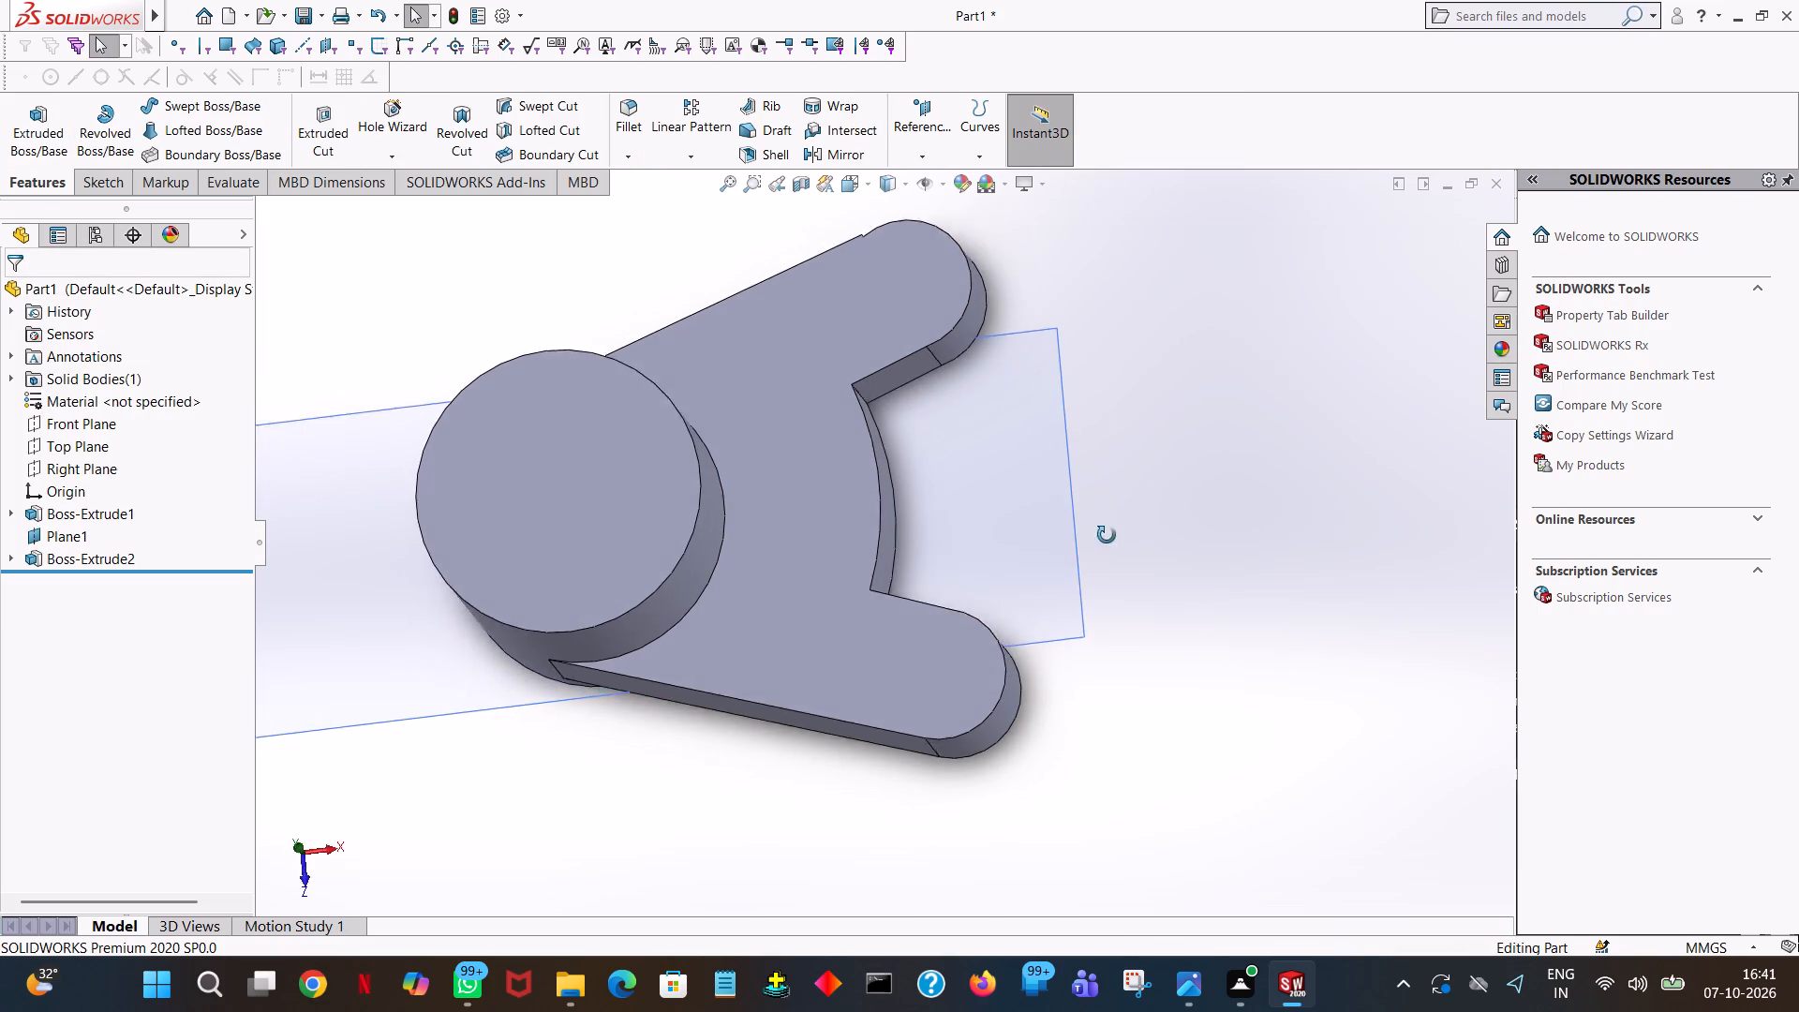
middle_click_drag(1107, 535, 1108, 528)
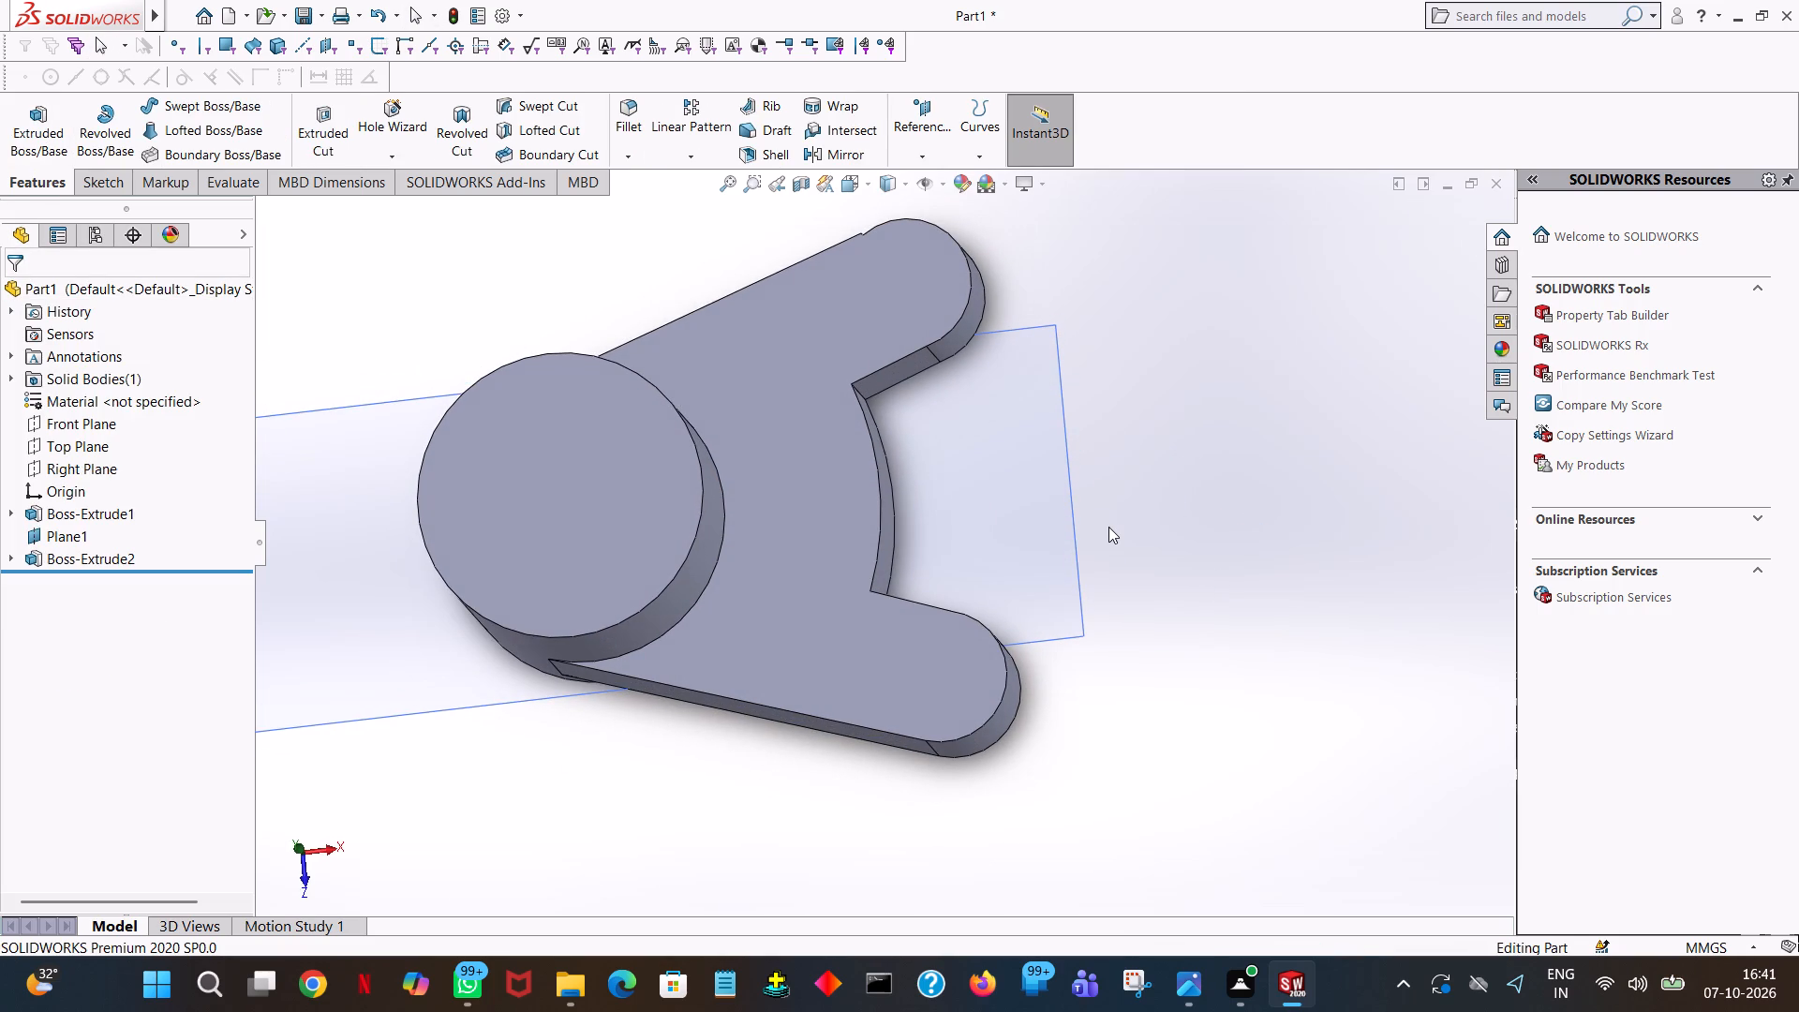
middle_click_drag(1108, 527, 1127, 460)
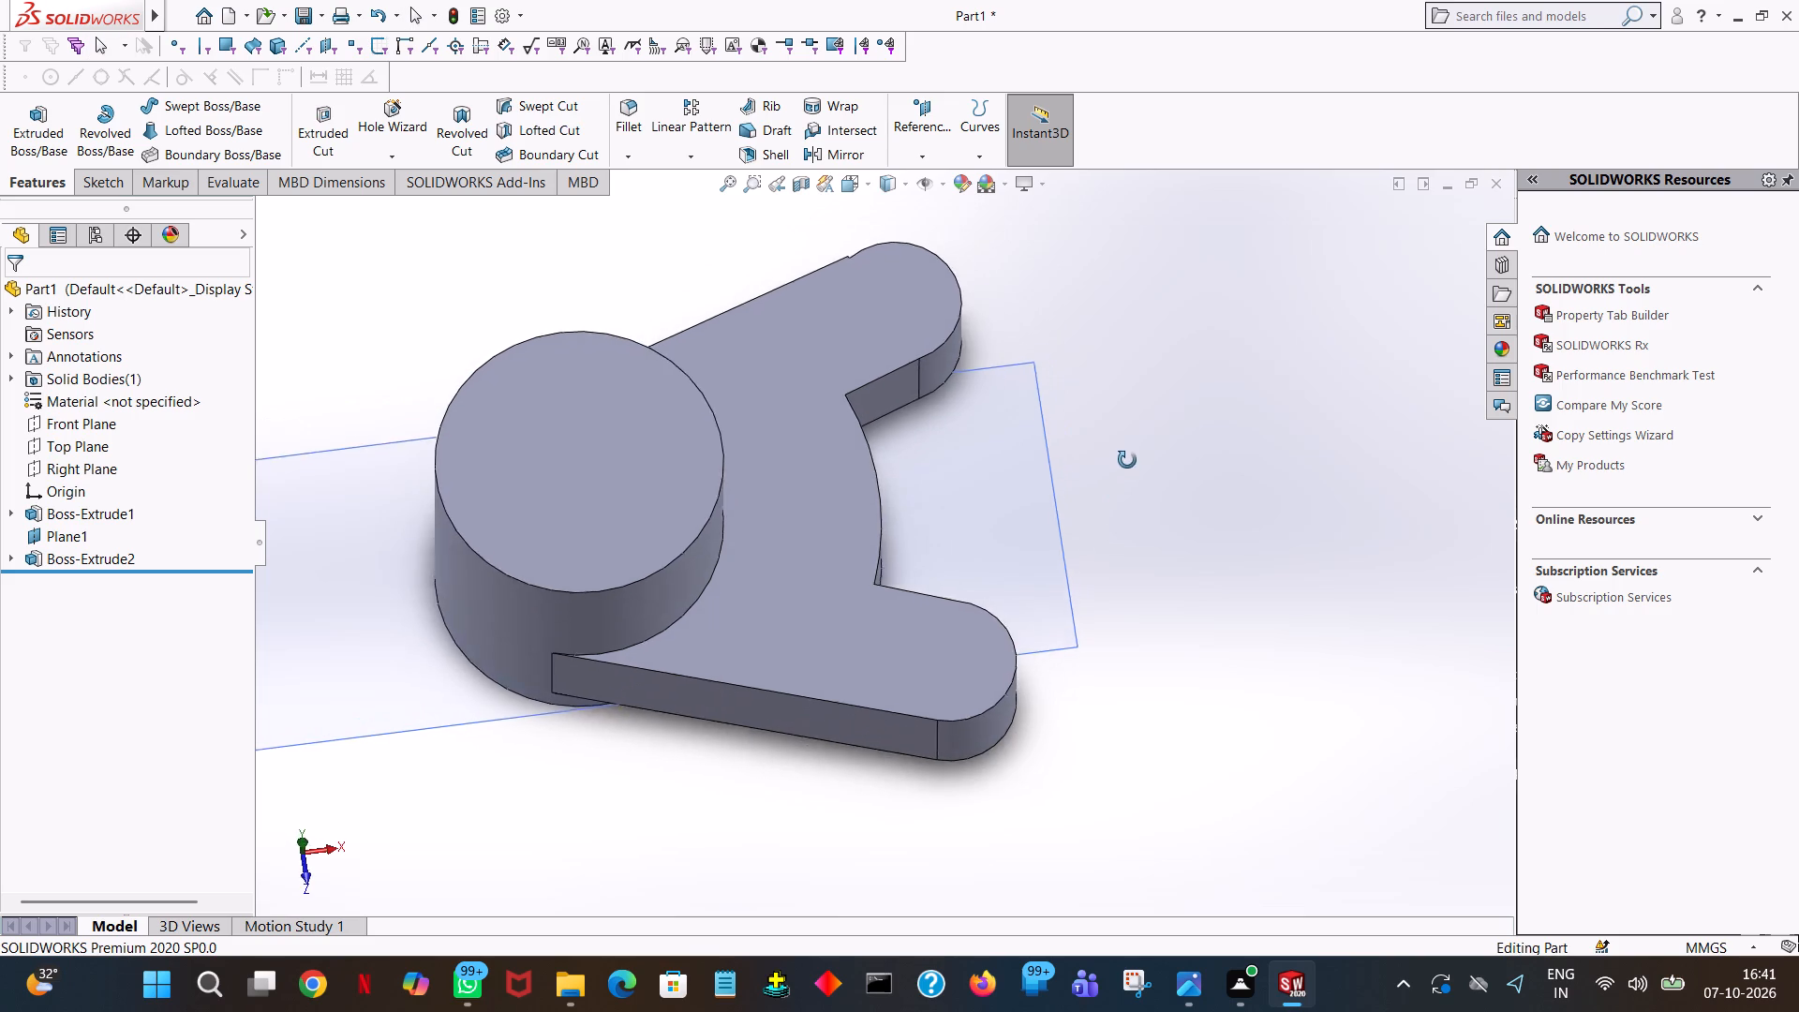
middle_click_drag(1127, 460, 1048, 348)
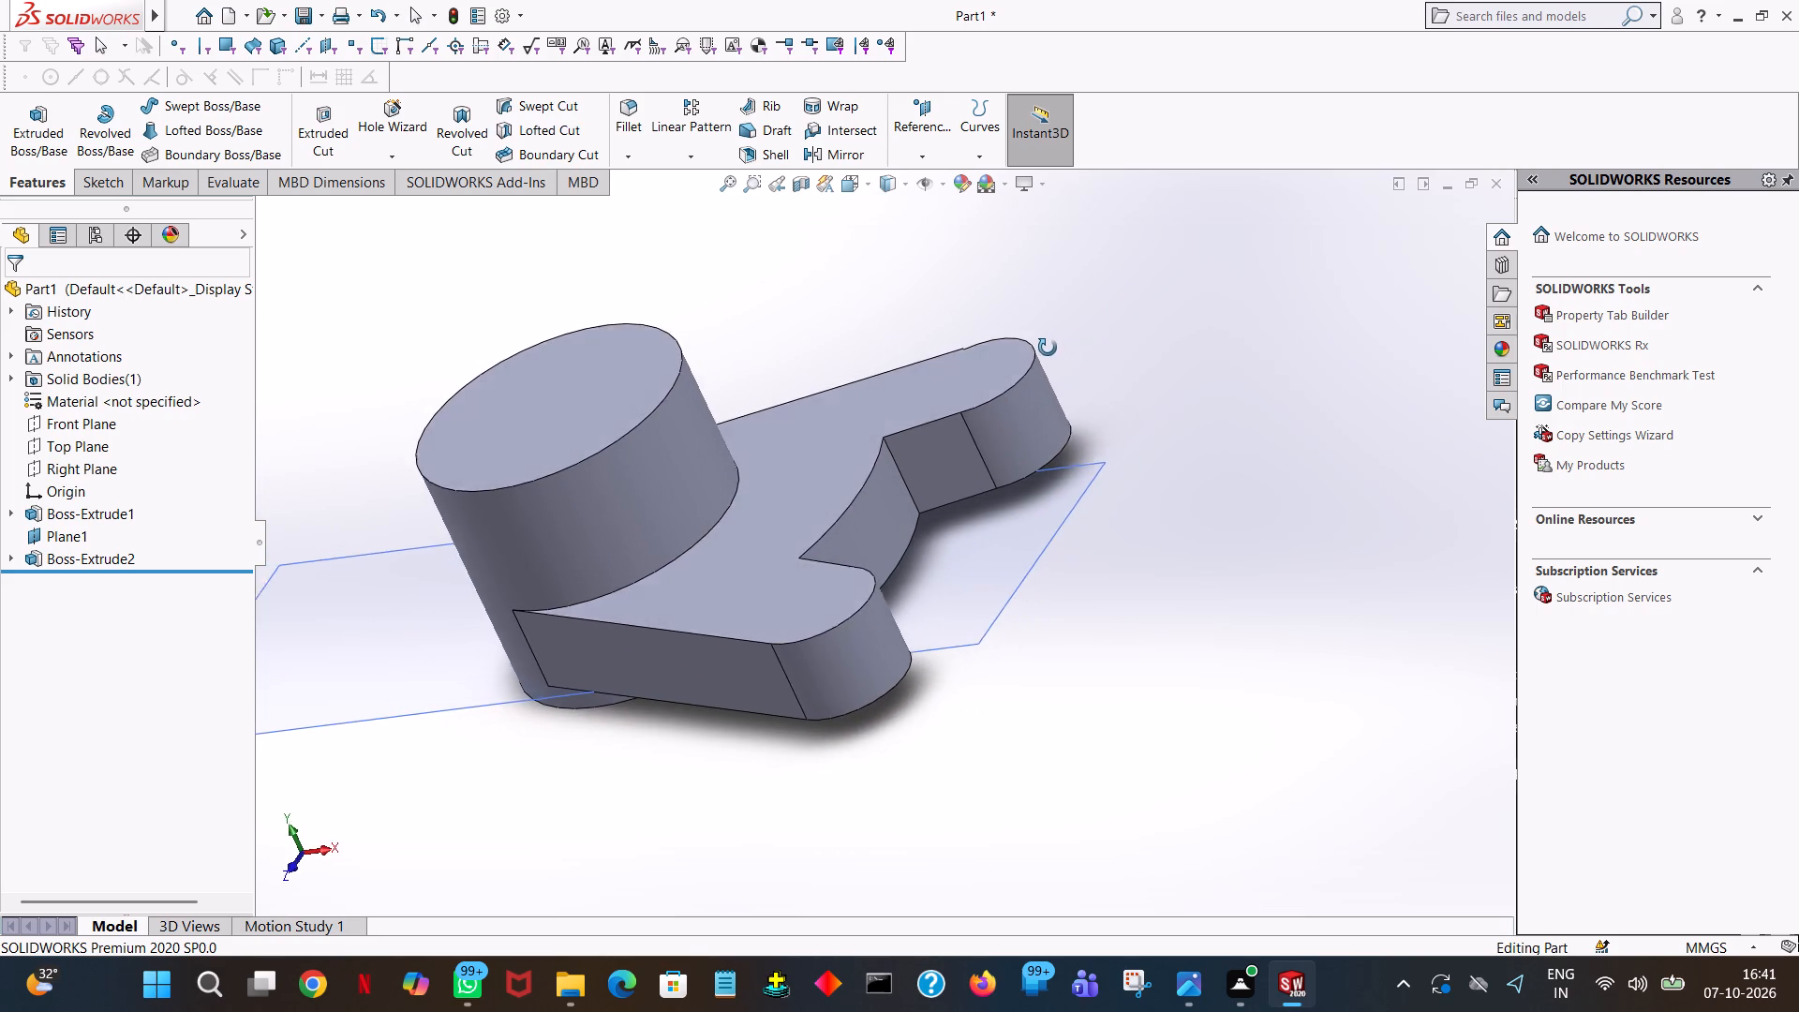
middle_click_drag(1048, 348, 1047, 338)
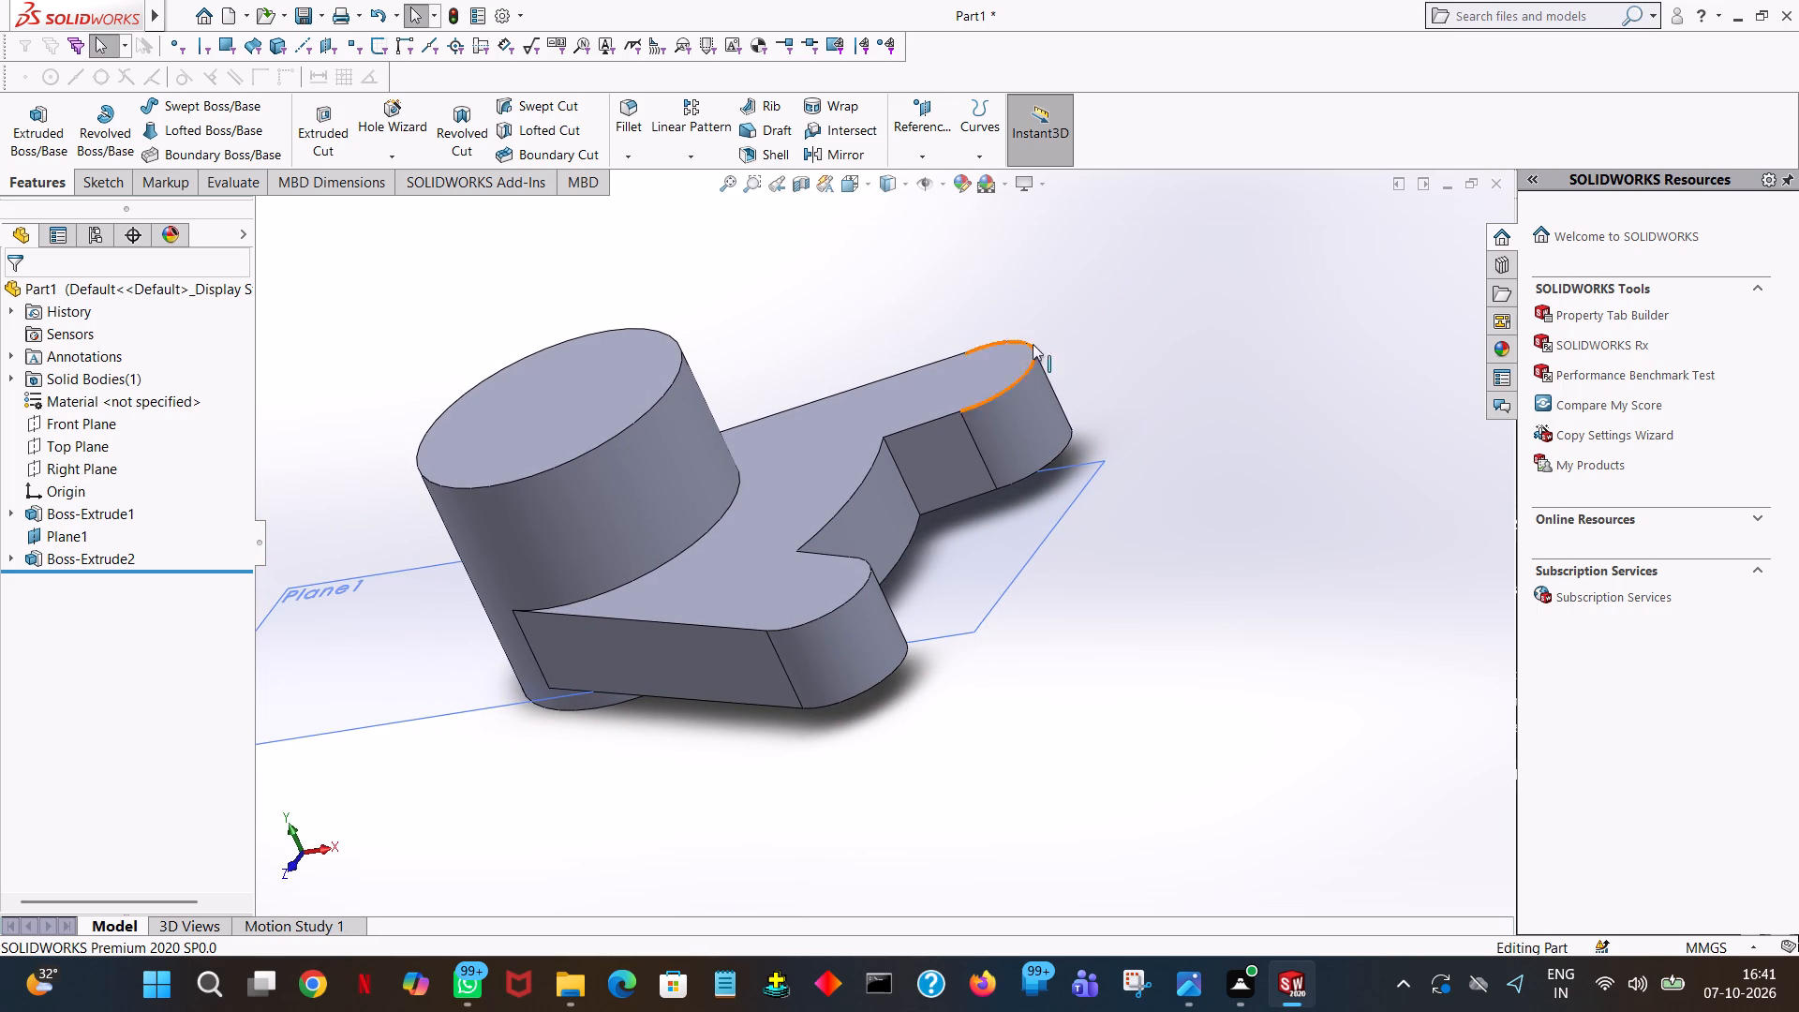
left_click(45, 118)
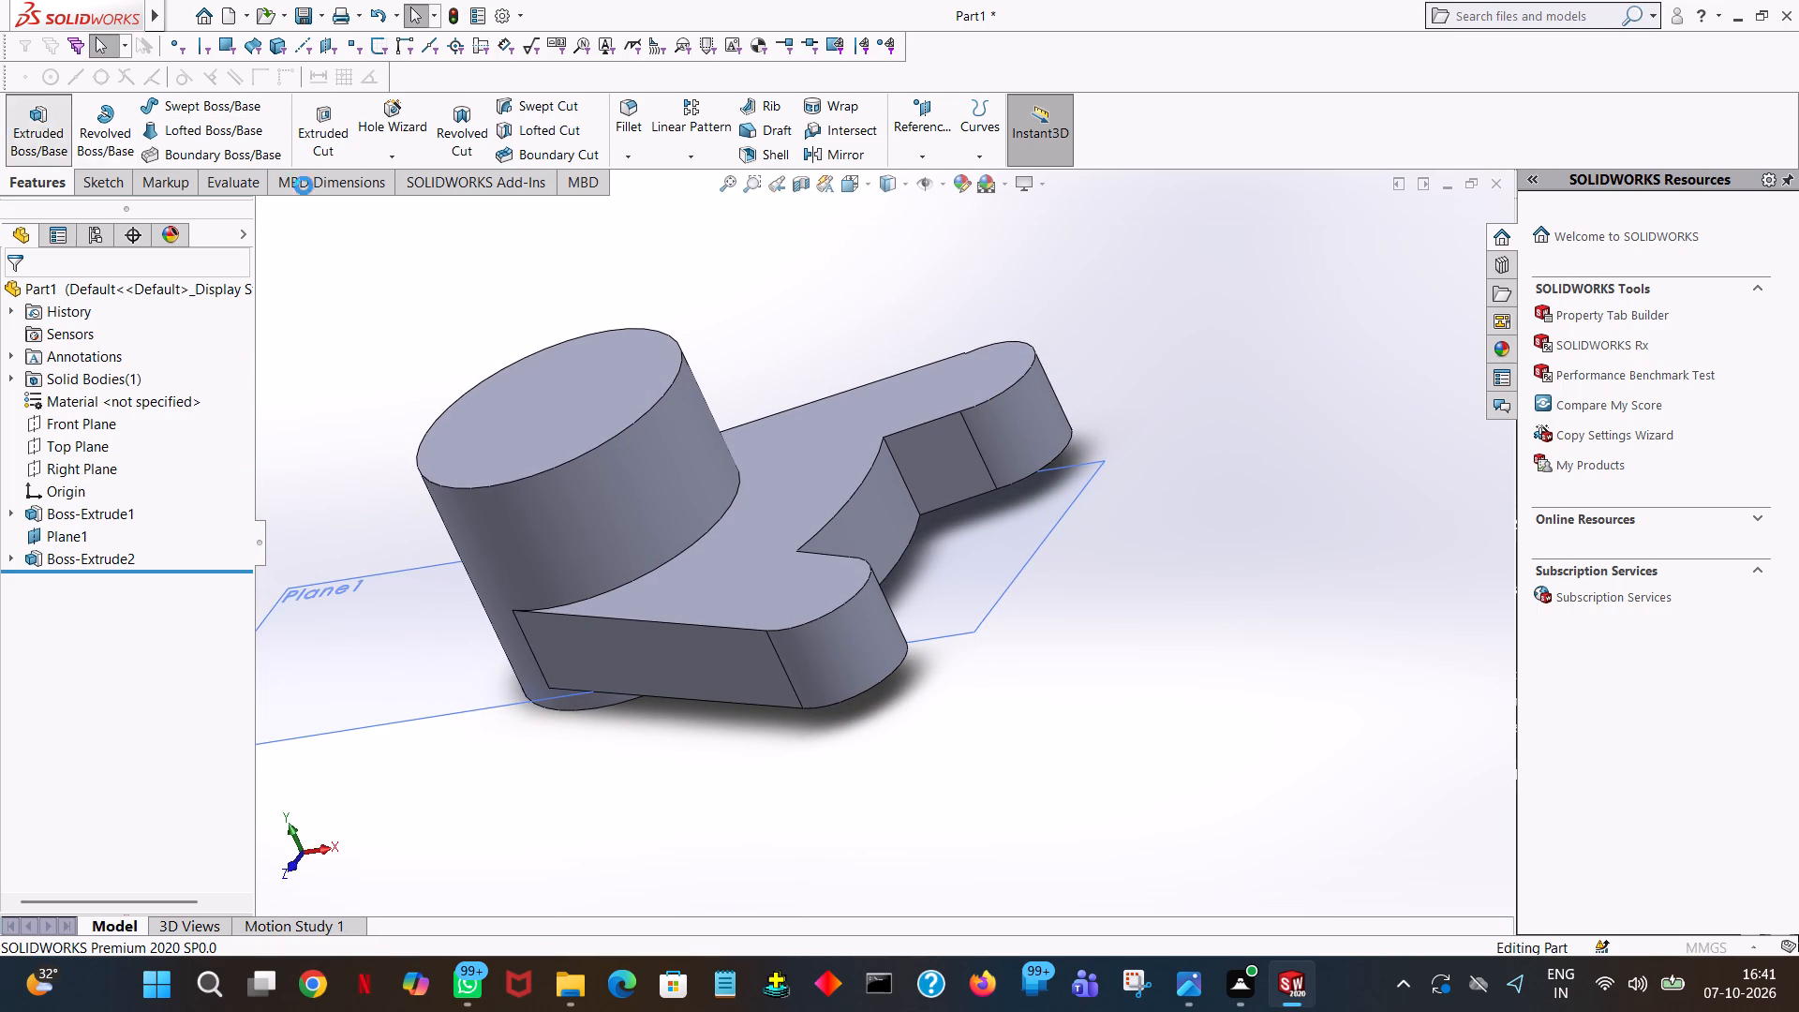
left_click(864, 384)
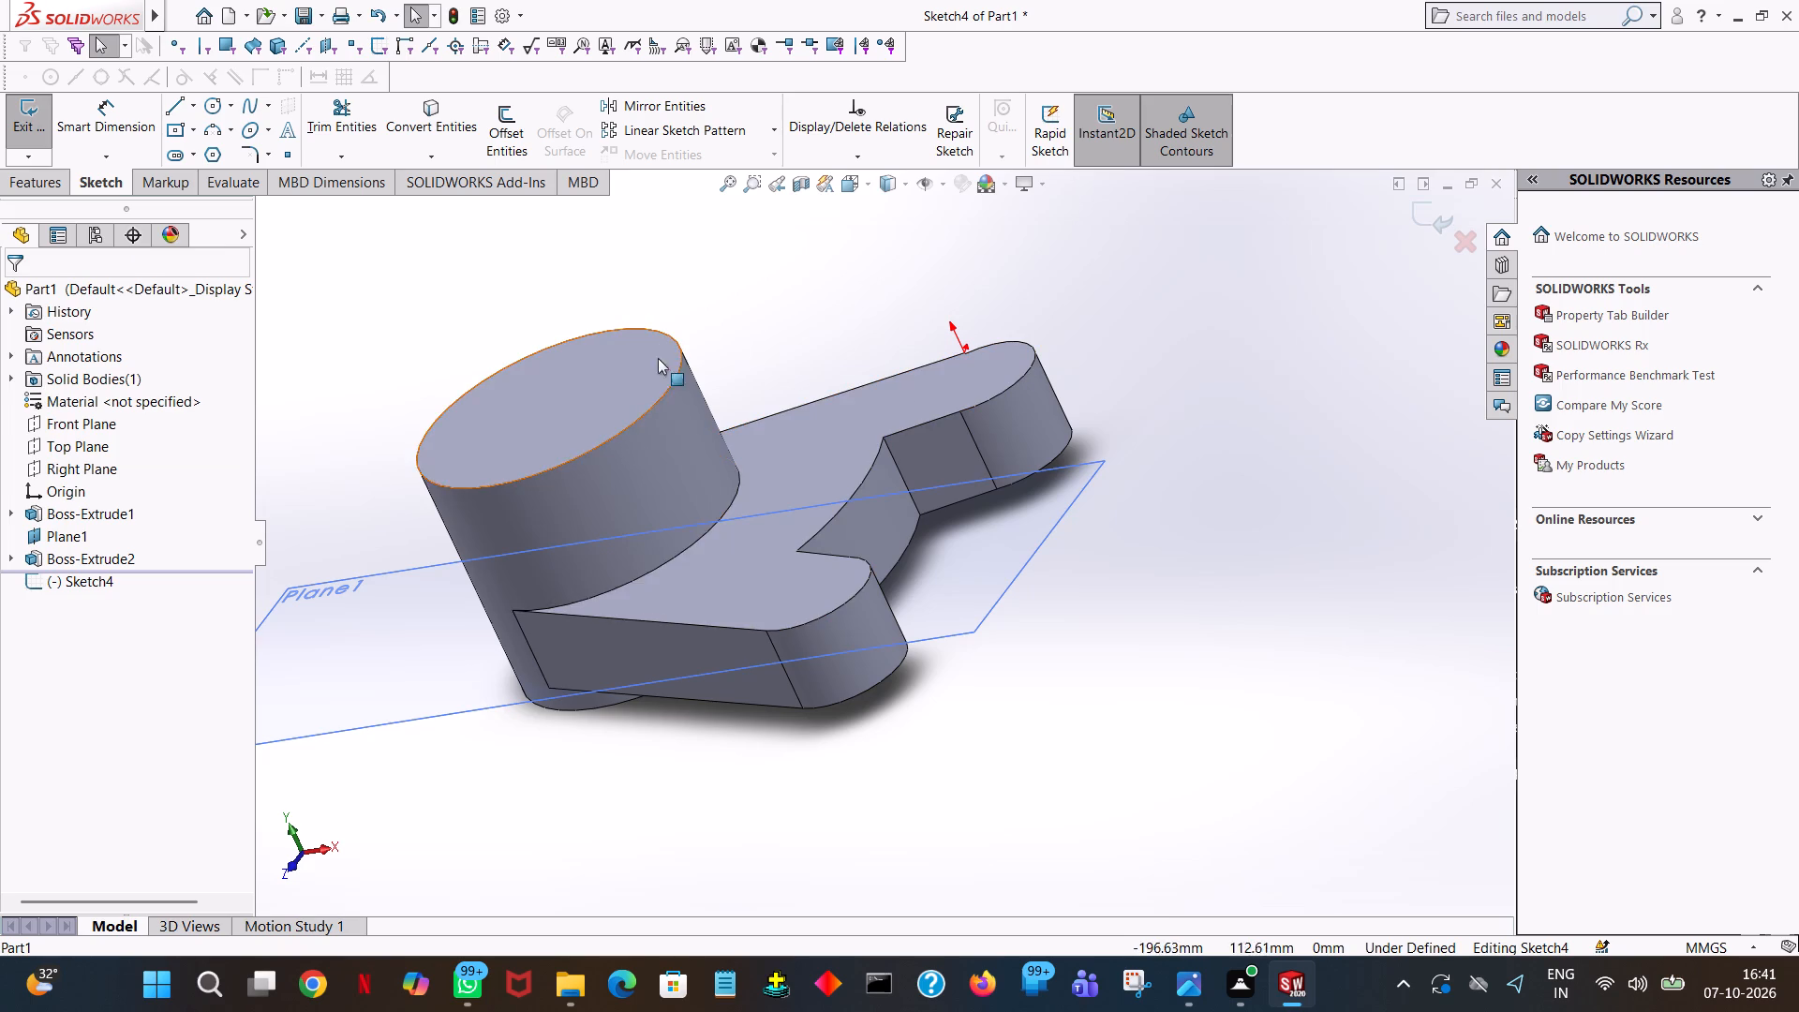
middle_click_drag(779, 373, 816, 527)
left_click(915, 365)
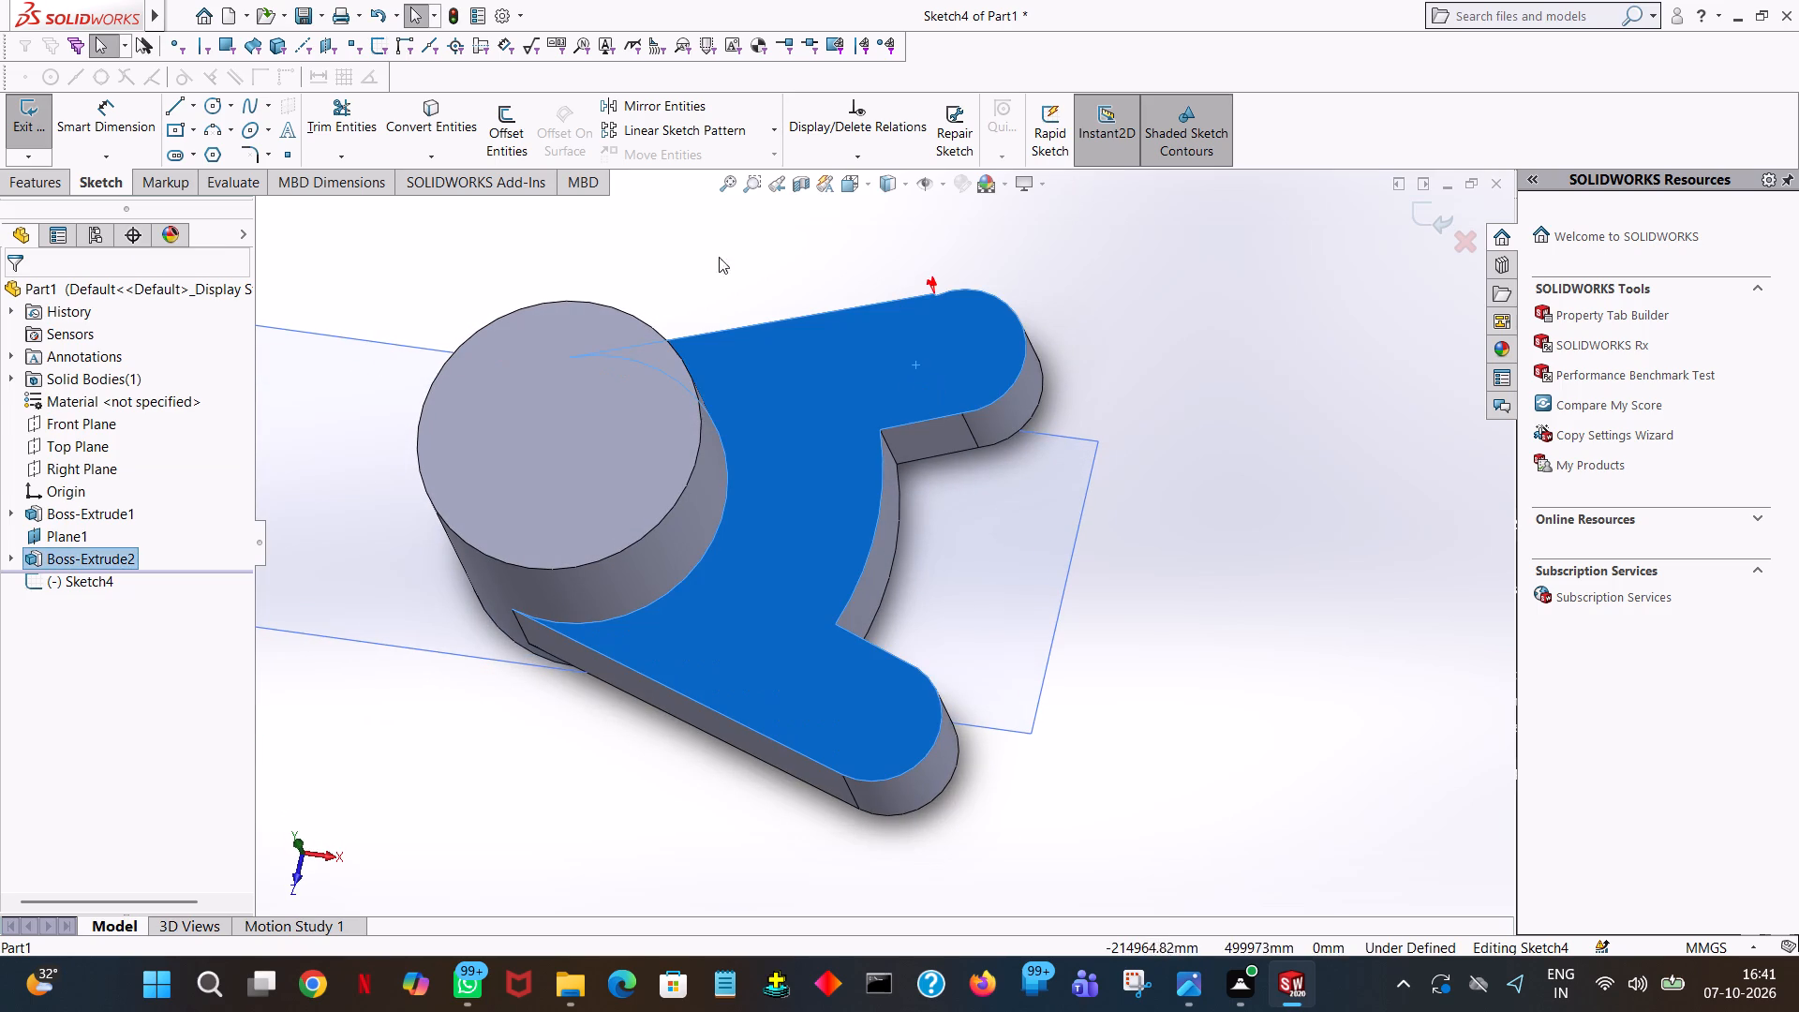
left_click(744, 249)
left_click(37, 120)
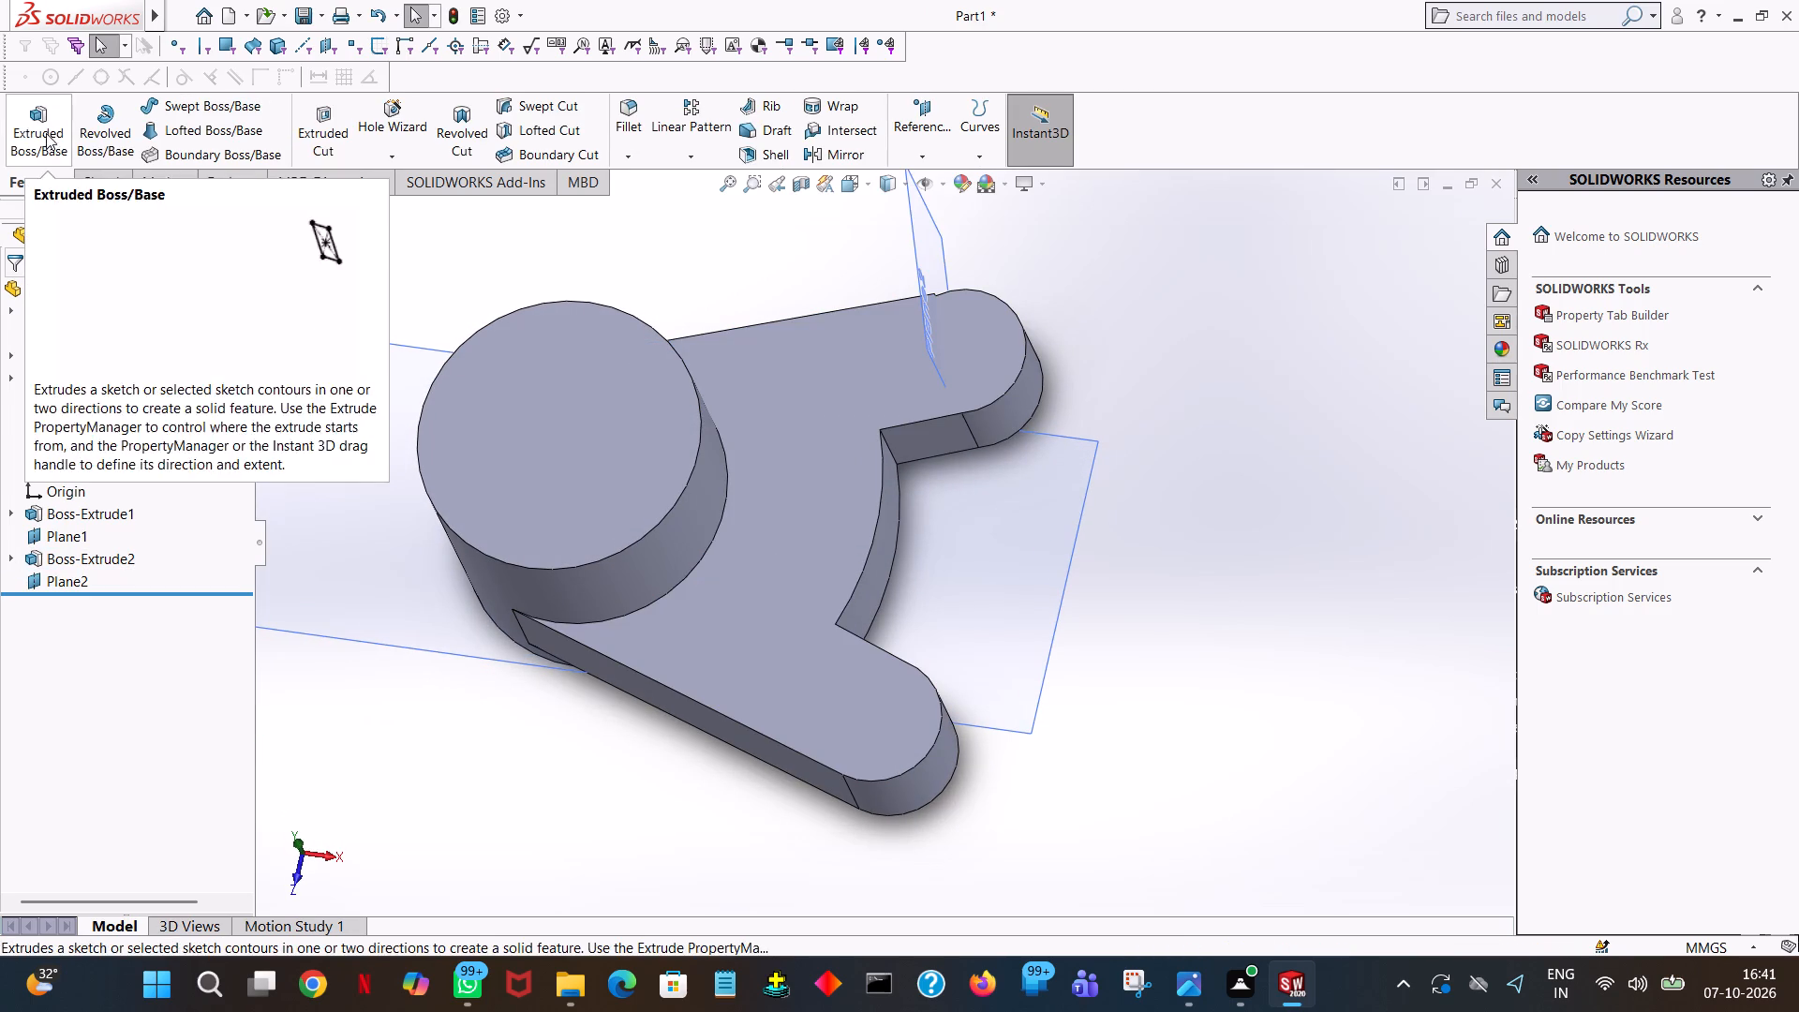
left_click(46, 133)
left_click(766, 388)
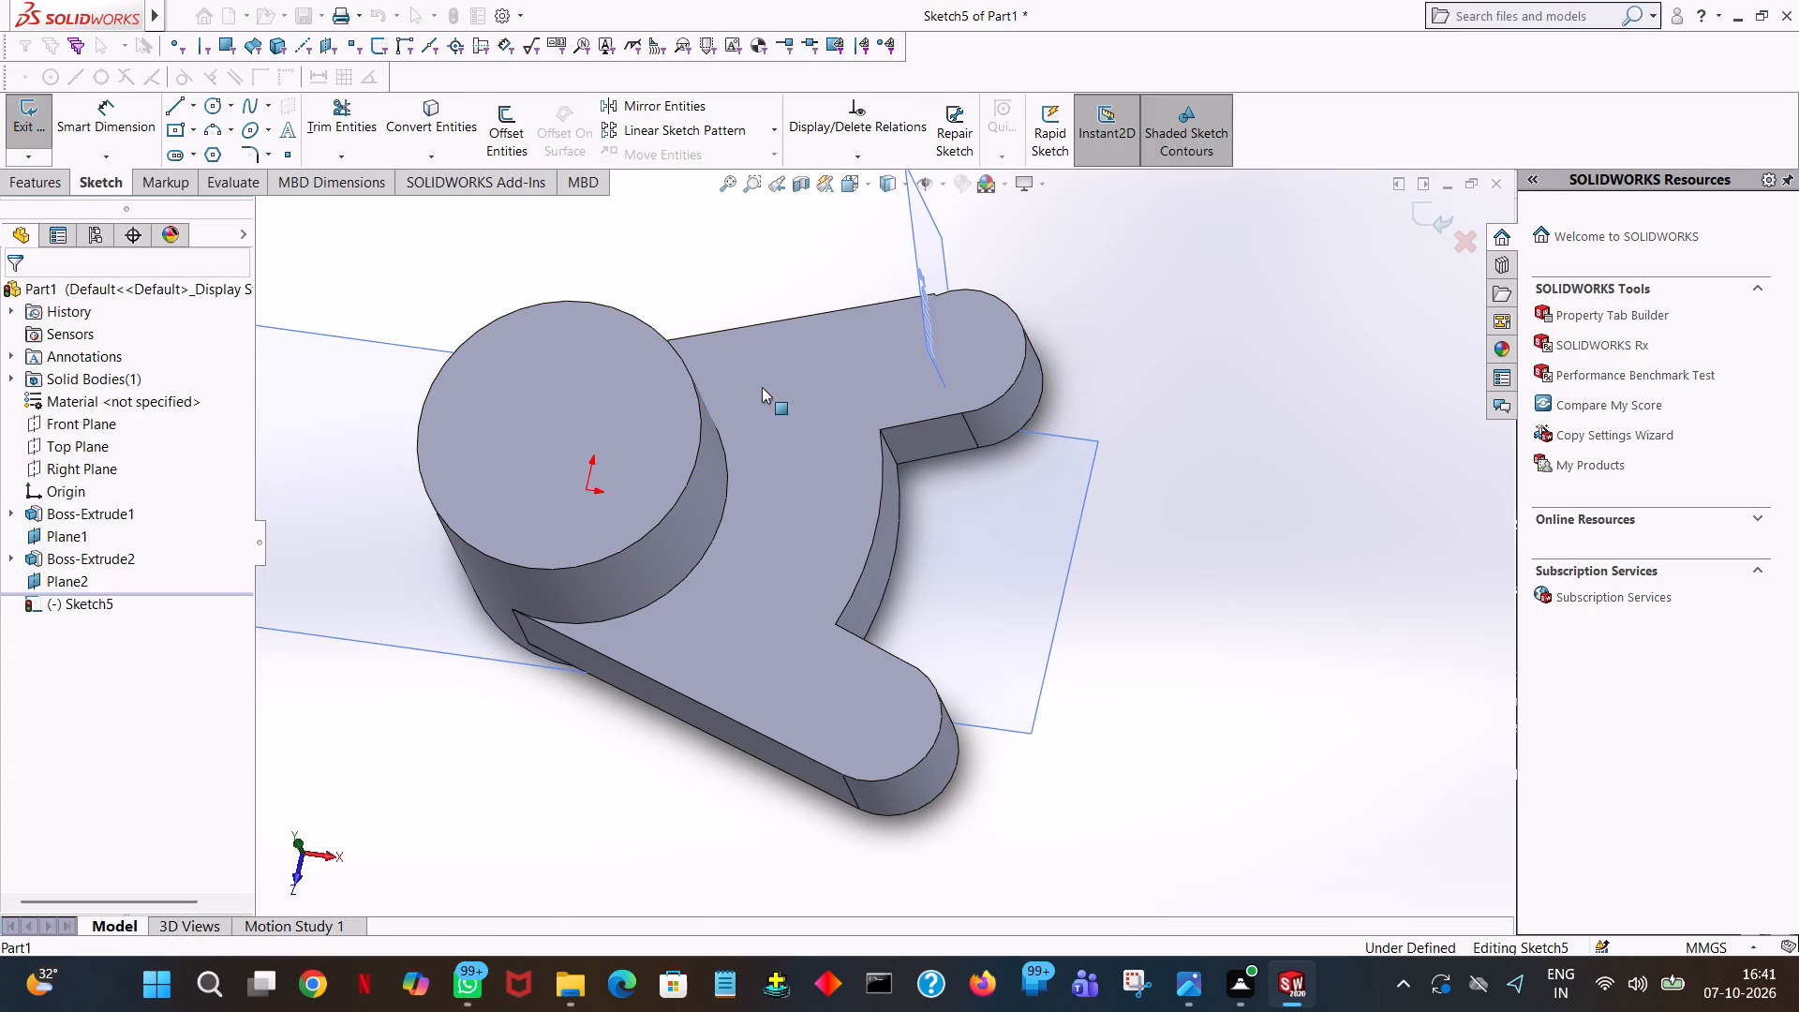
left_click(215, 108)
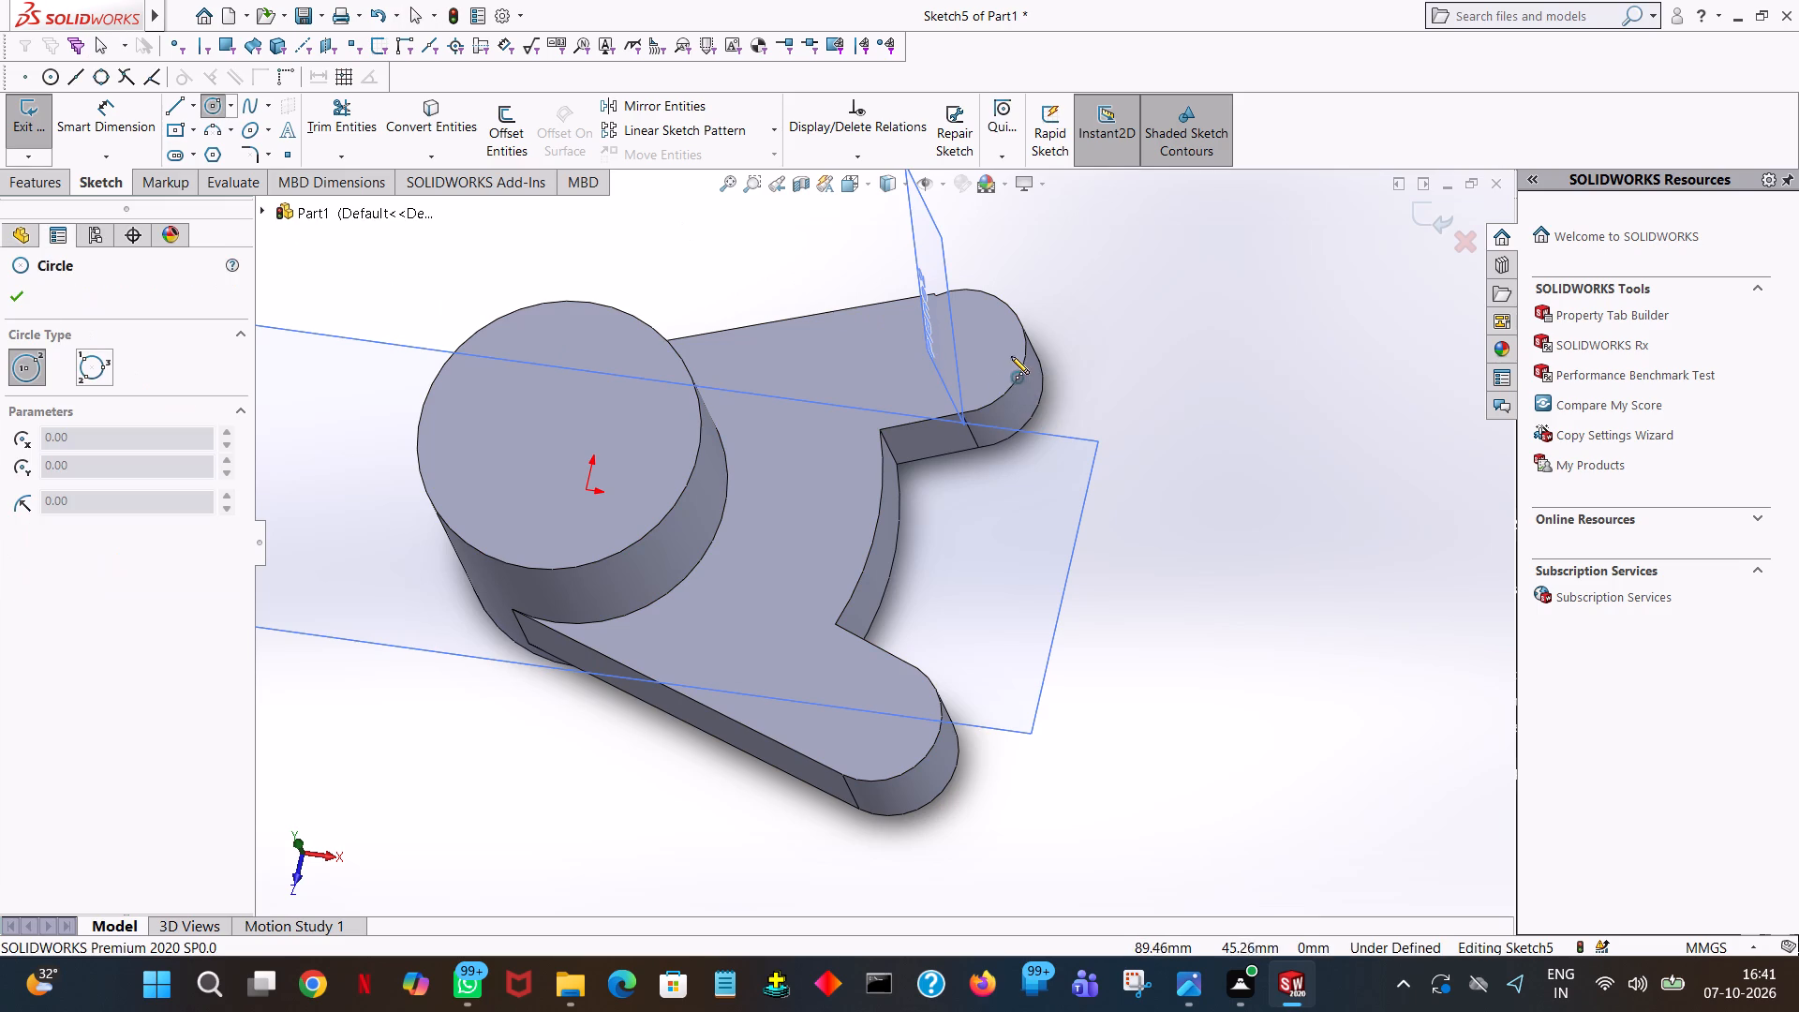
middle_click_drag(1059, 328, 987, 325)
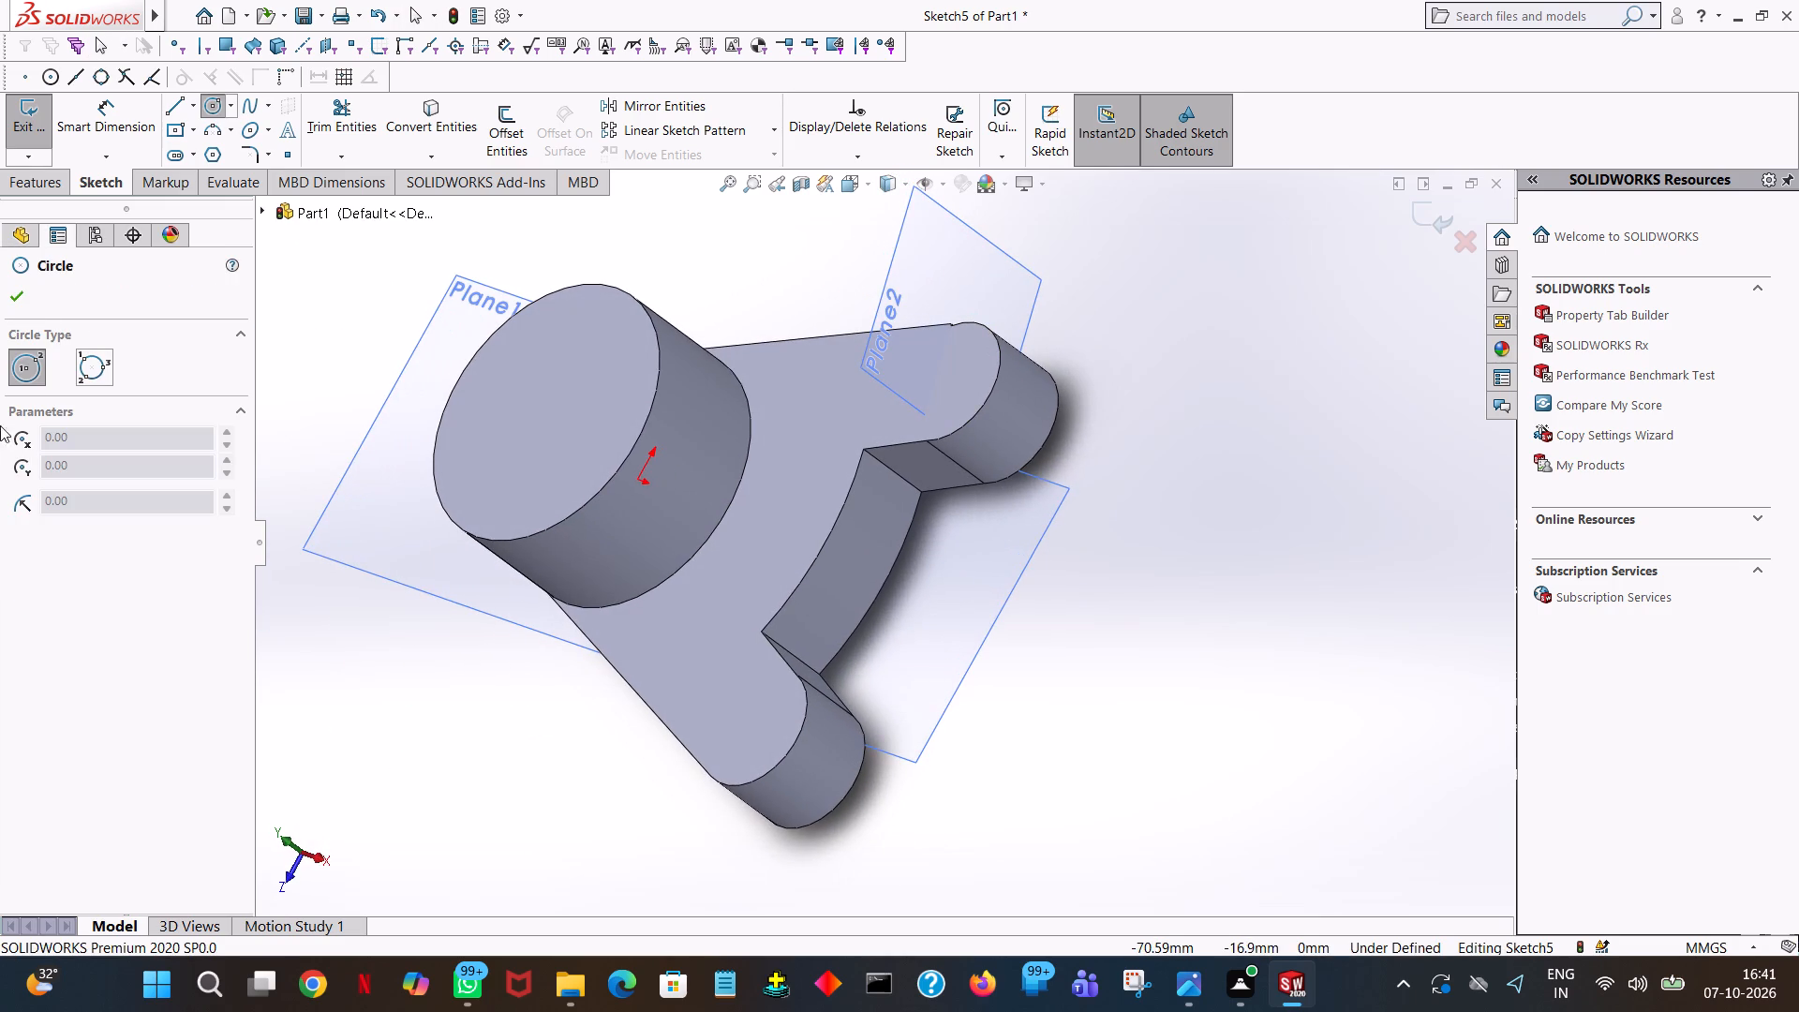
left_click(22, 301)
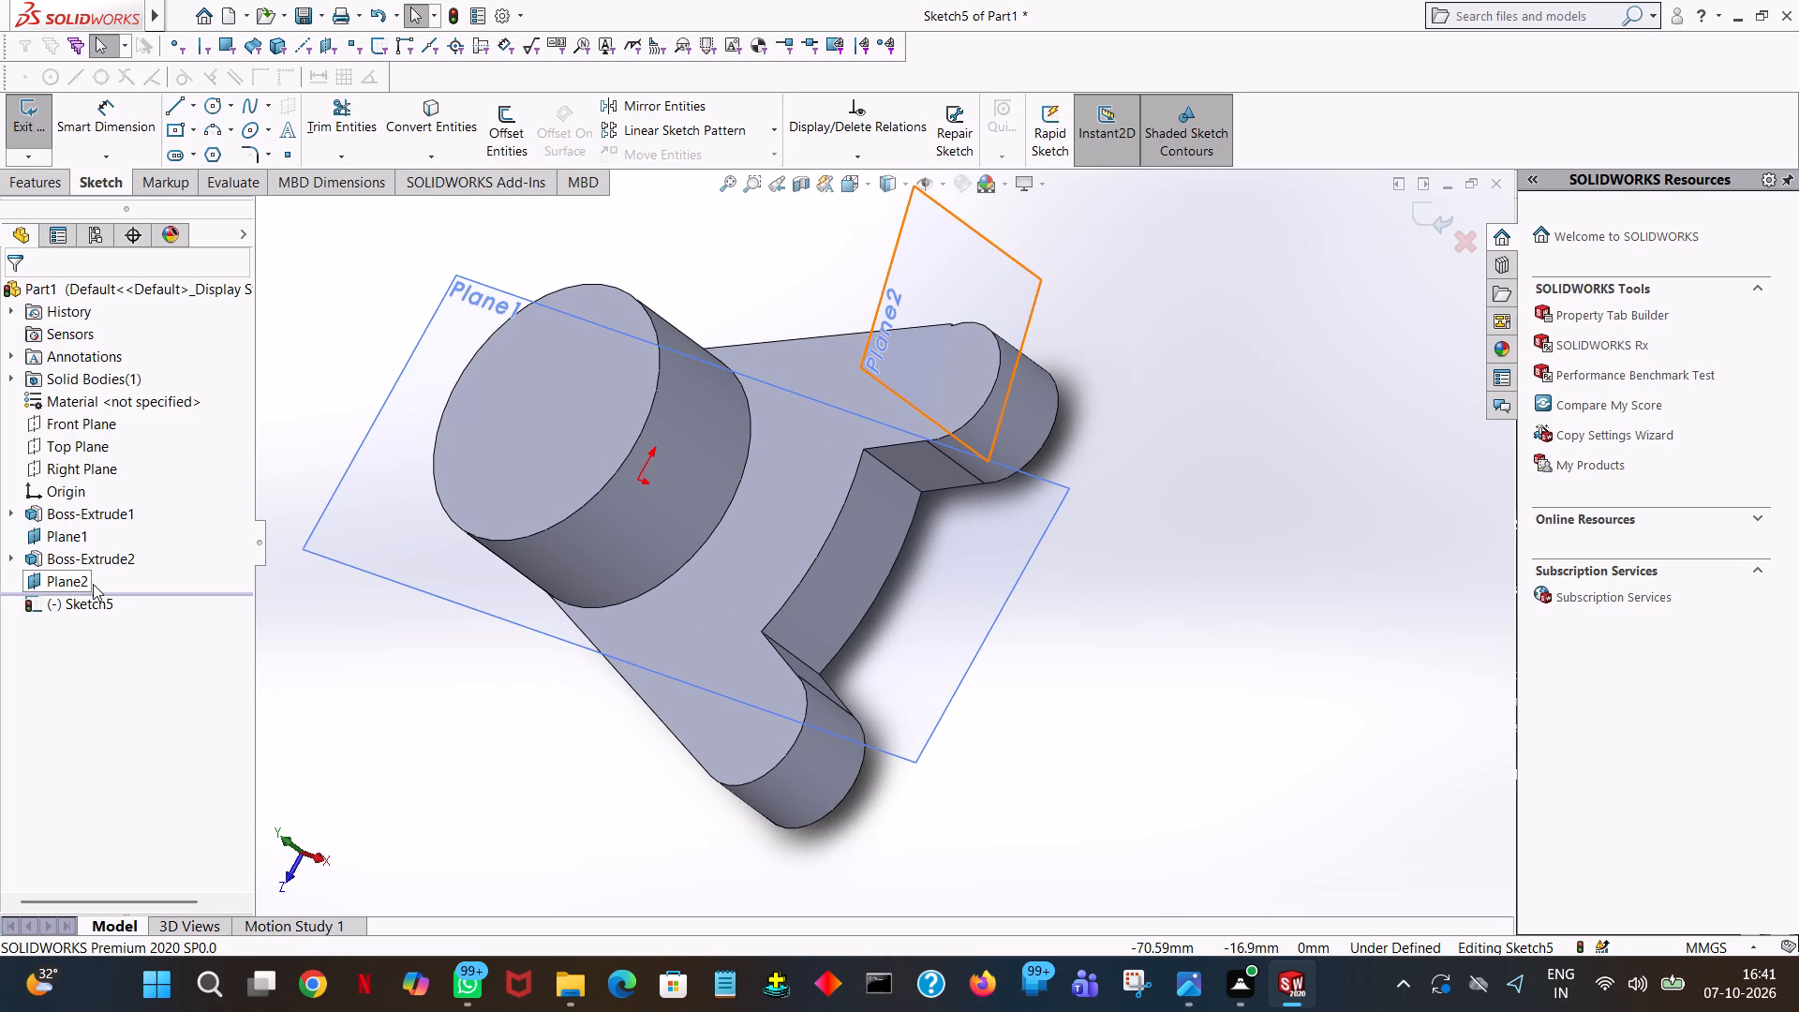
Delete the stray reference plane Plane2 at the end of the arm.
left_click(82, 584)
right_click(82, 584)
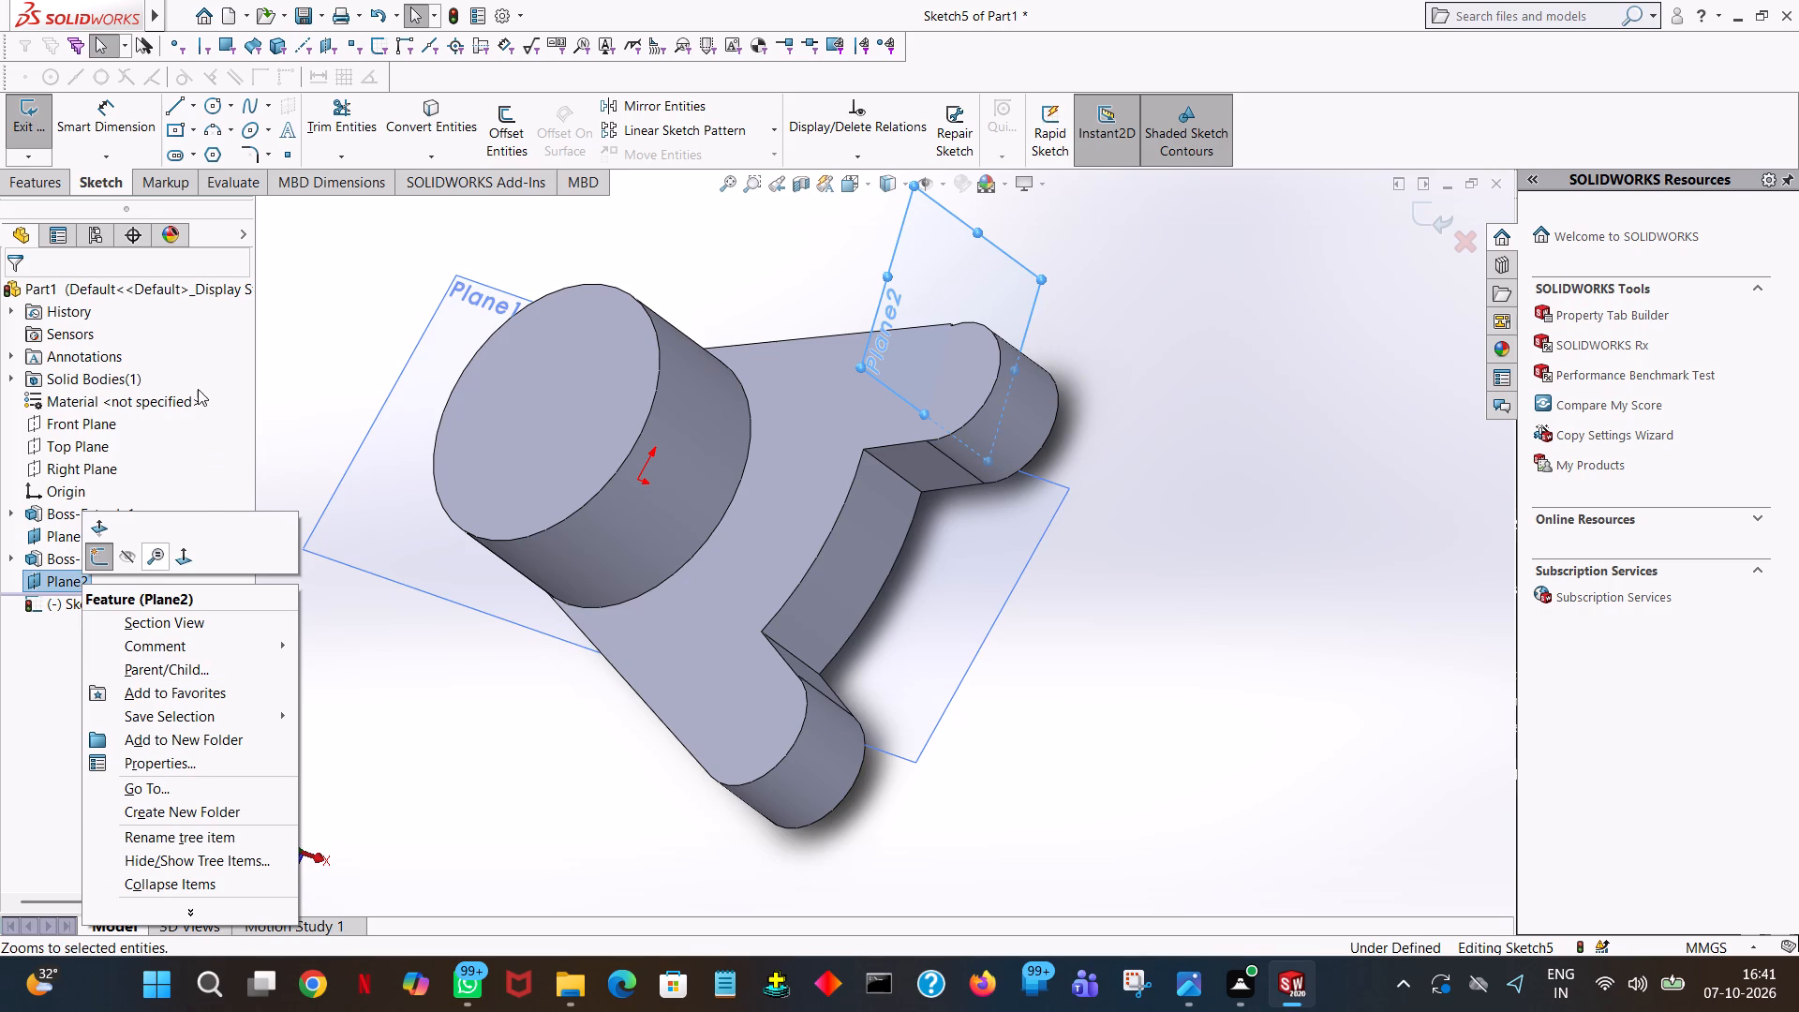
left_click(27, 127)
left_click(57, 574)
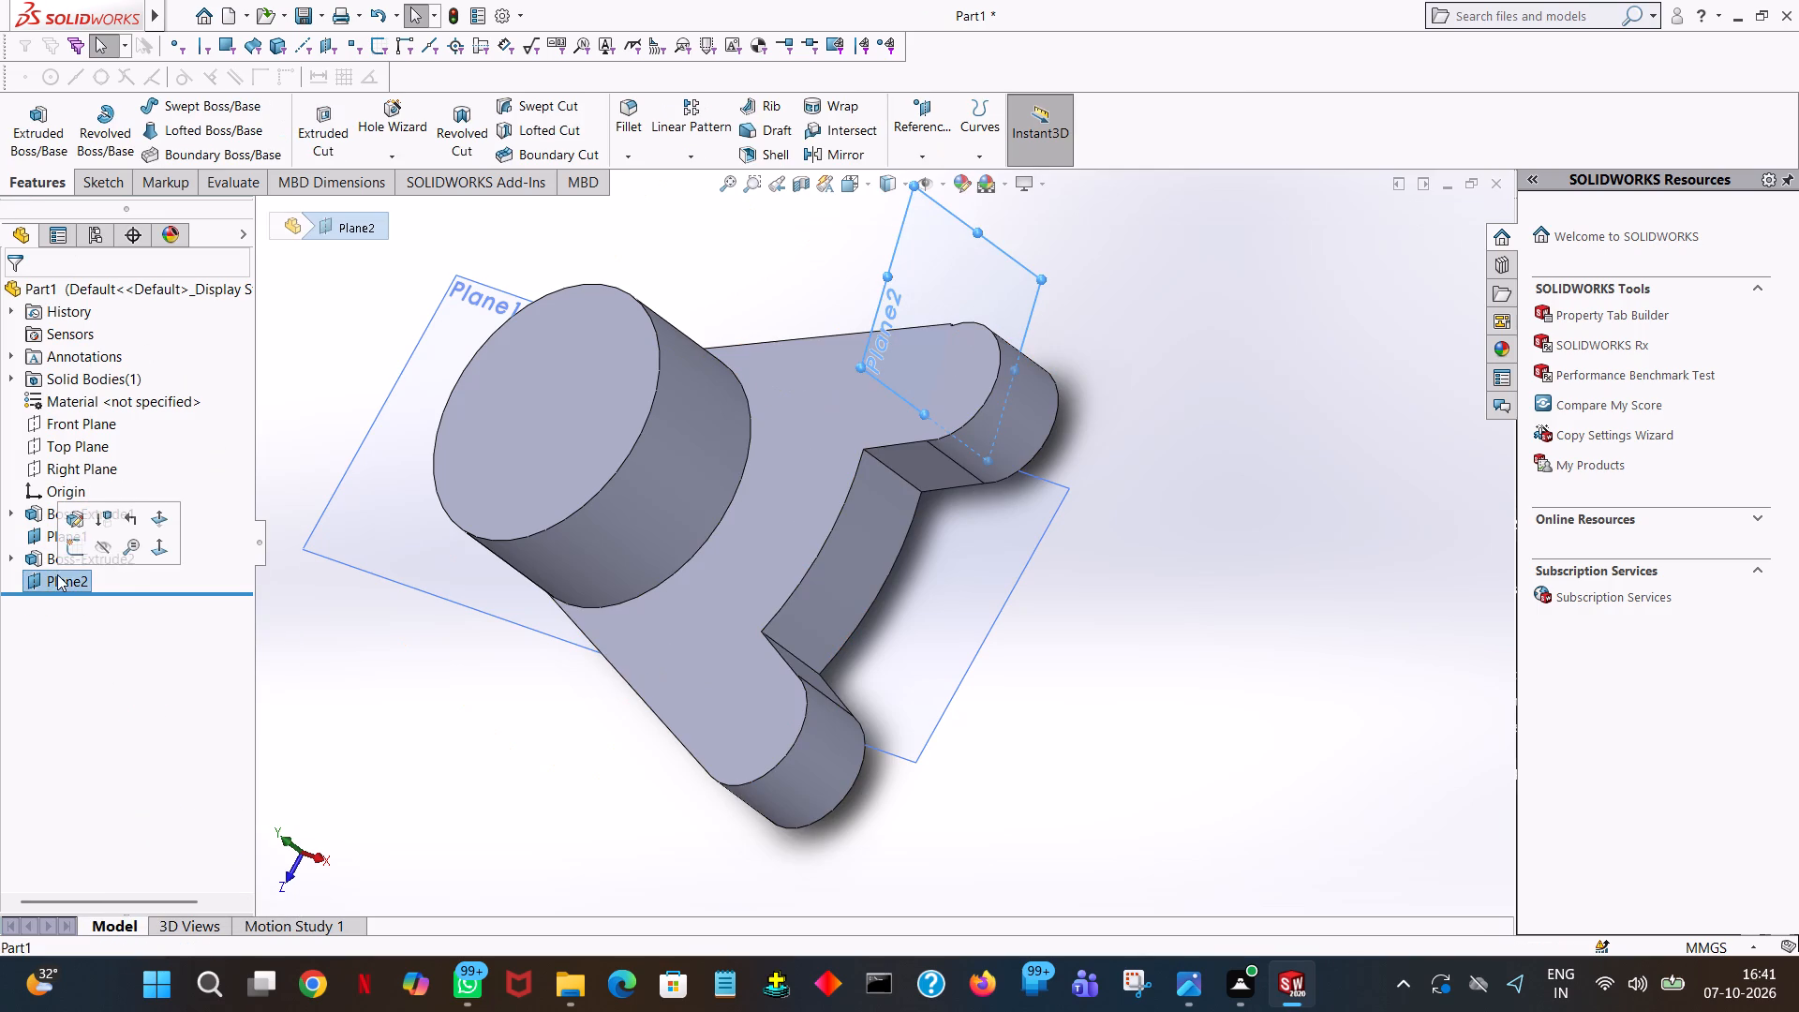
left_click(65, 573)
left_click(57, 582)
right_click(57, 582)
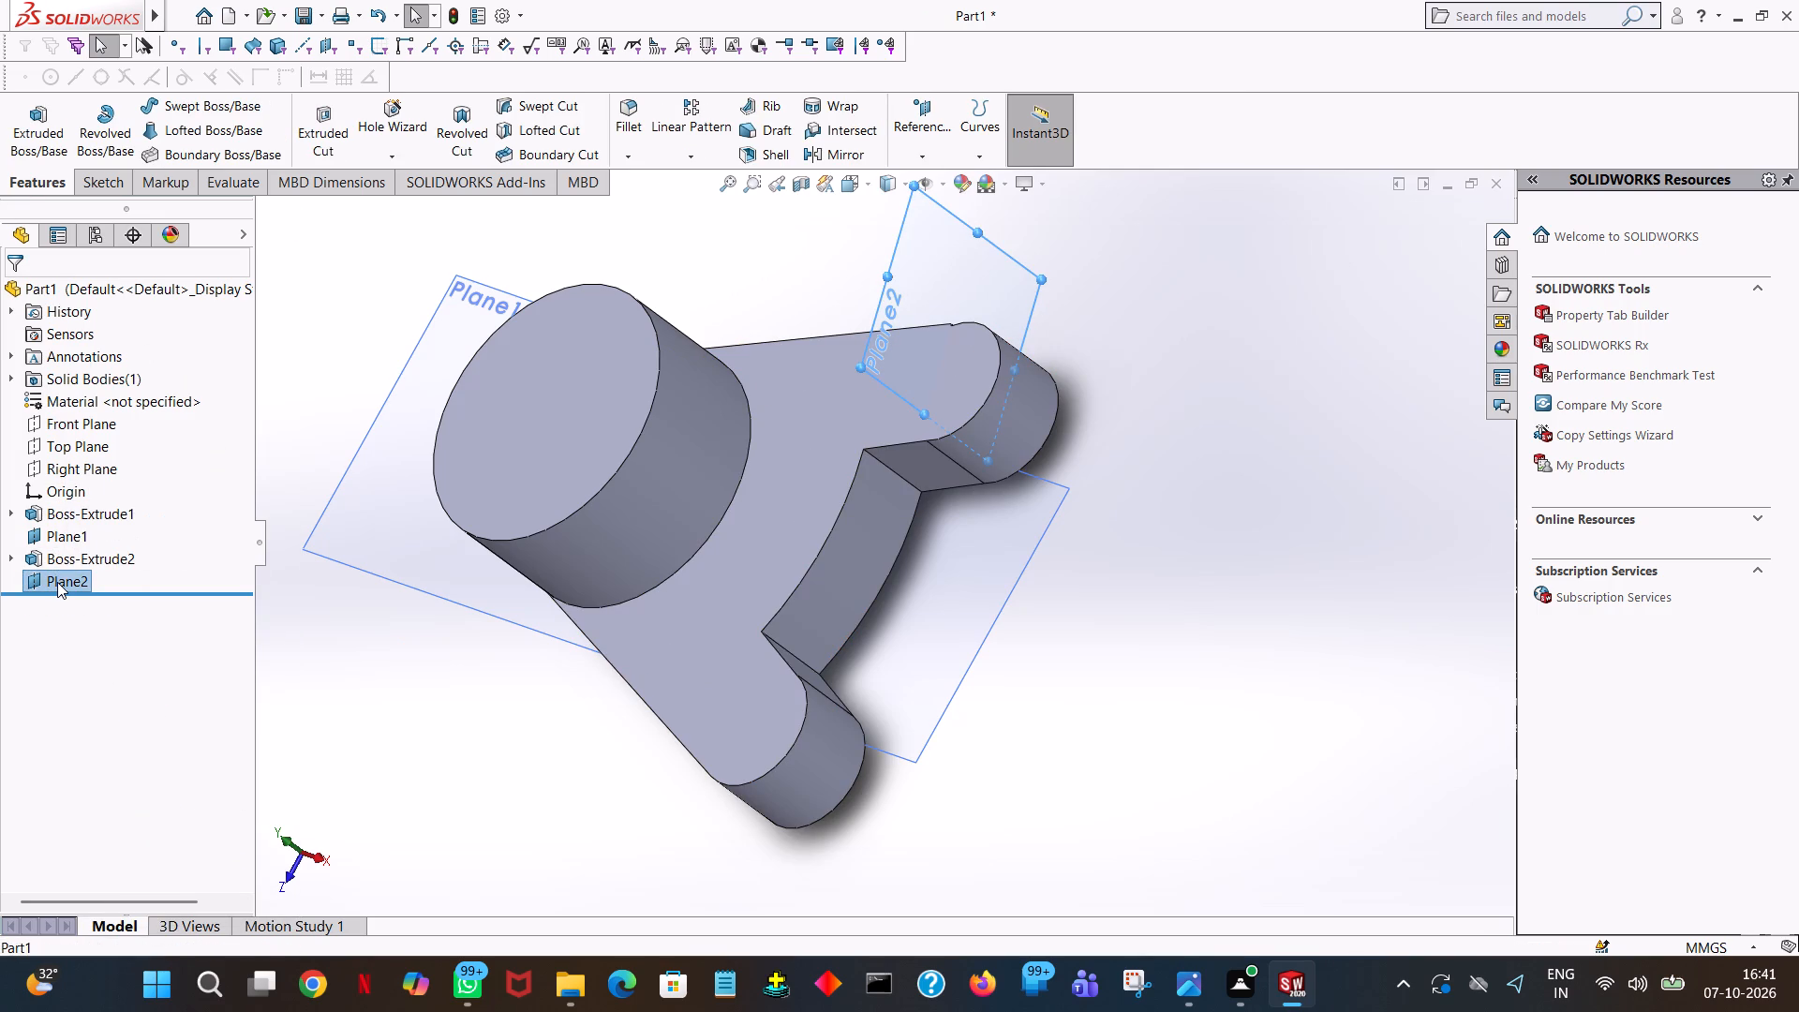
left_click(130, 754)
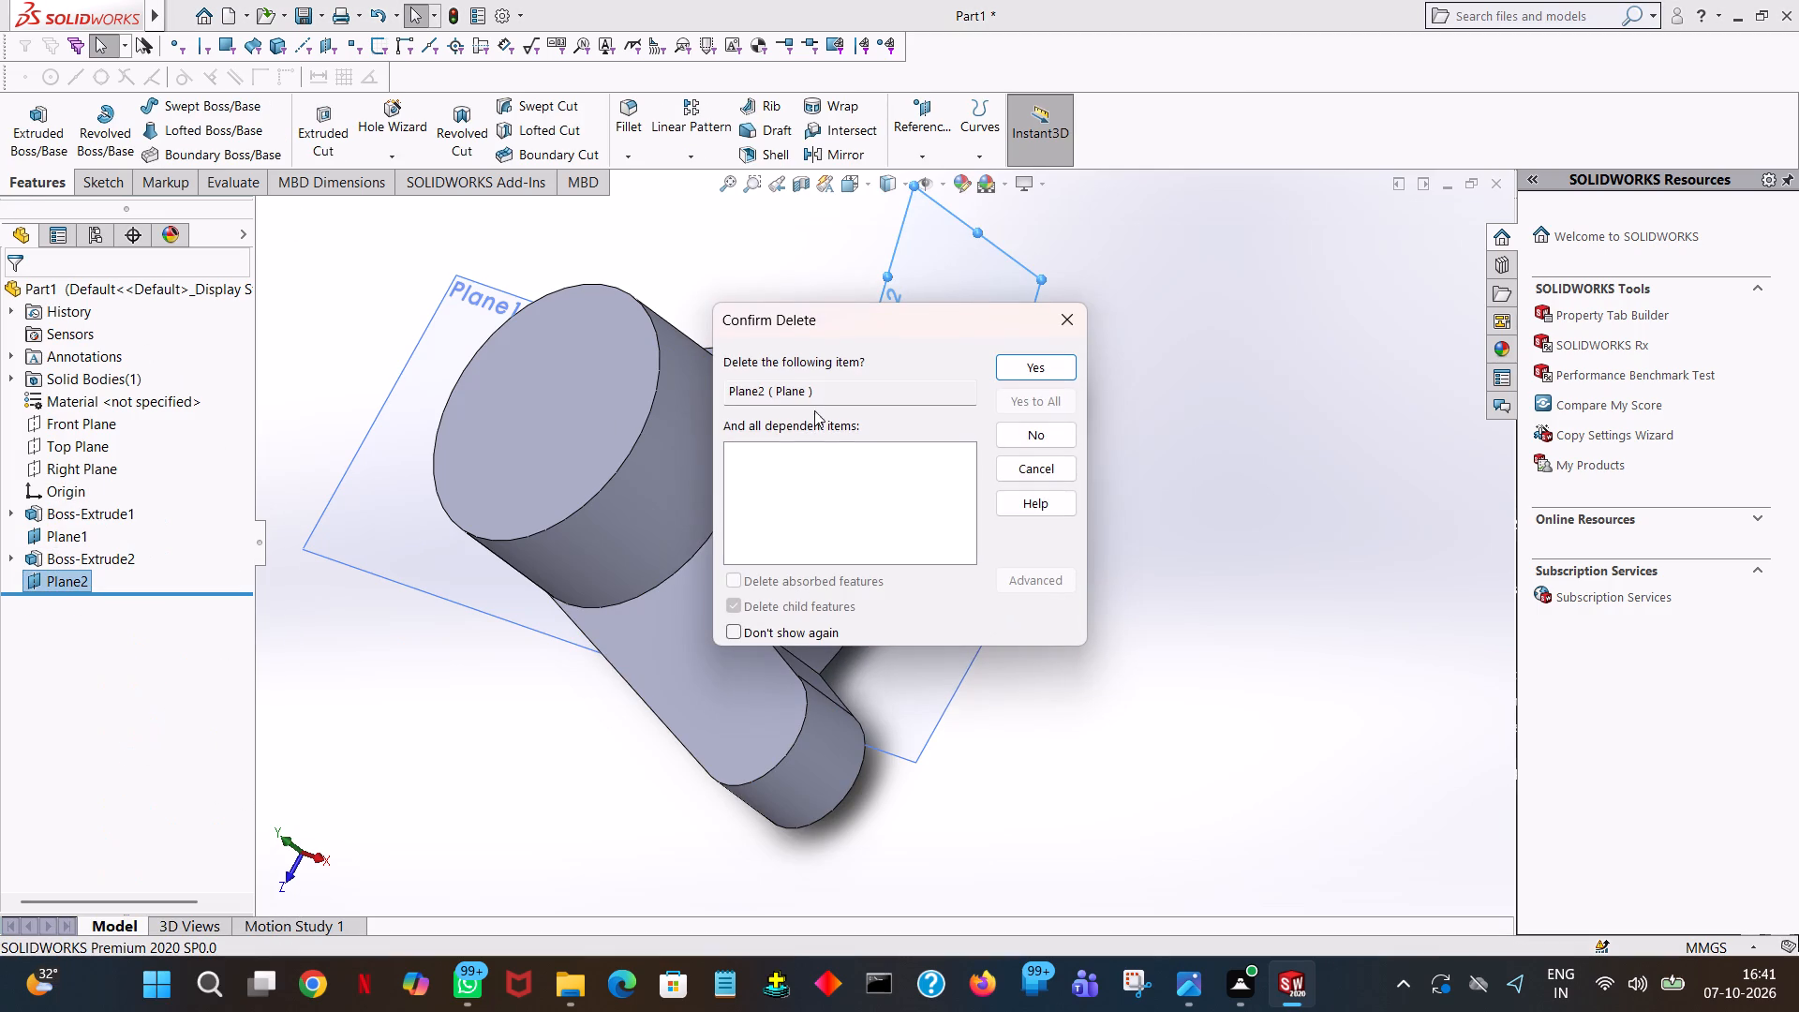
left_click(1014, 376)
Hide the offset reference plane Plane1 in the model view.
middle_click_drag(1261, 596, 1260, 594)
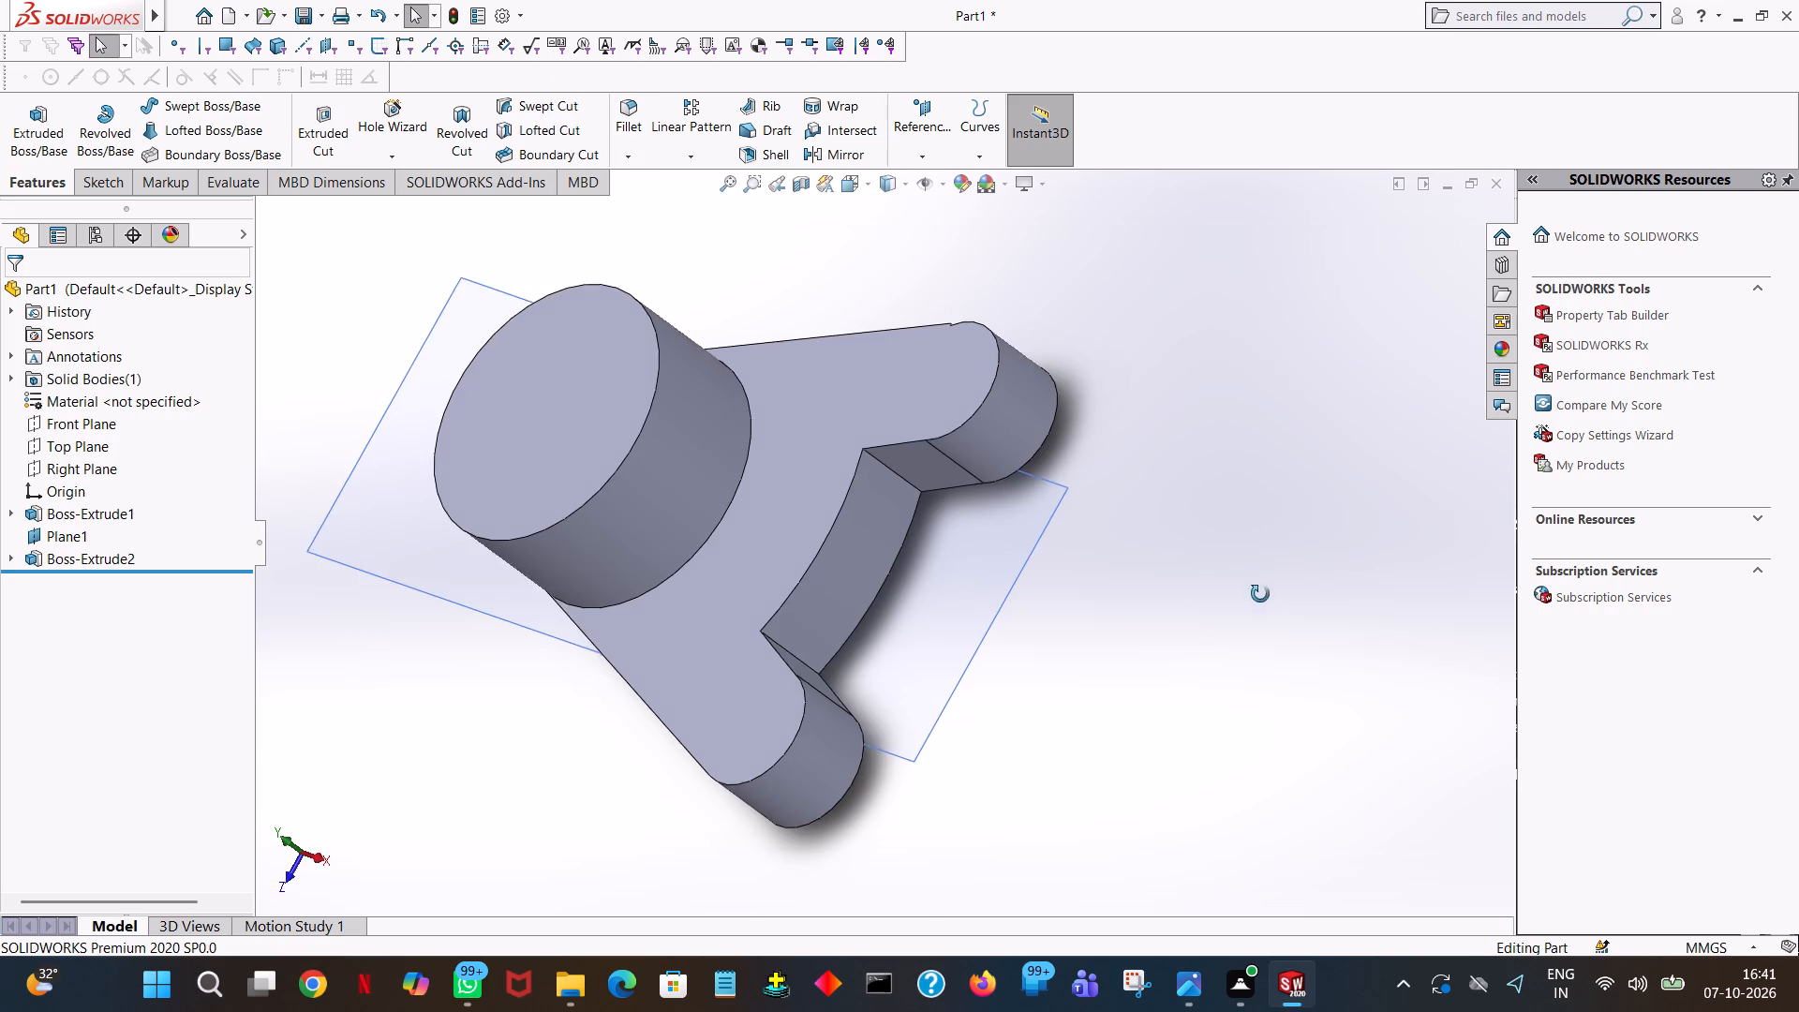
middle_click_drag(1260, 594, 1292, 368)
middle_click_drag(1290, 425, 1301, 586)
left_click(1036, 583)
right_click(1036, 583)
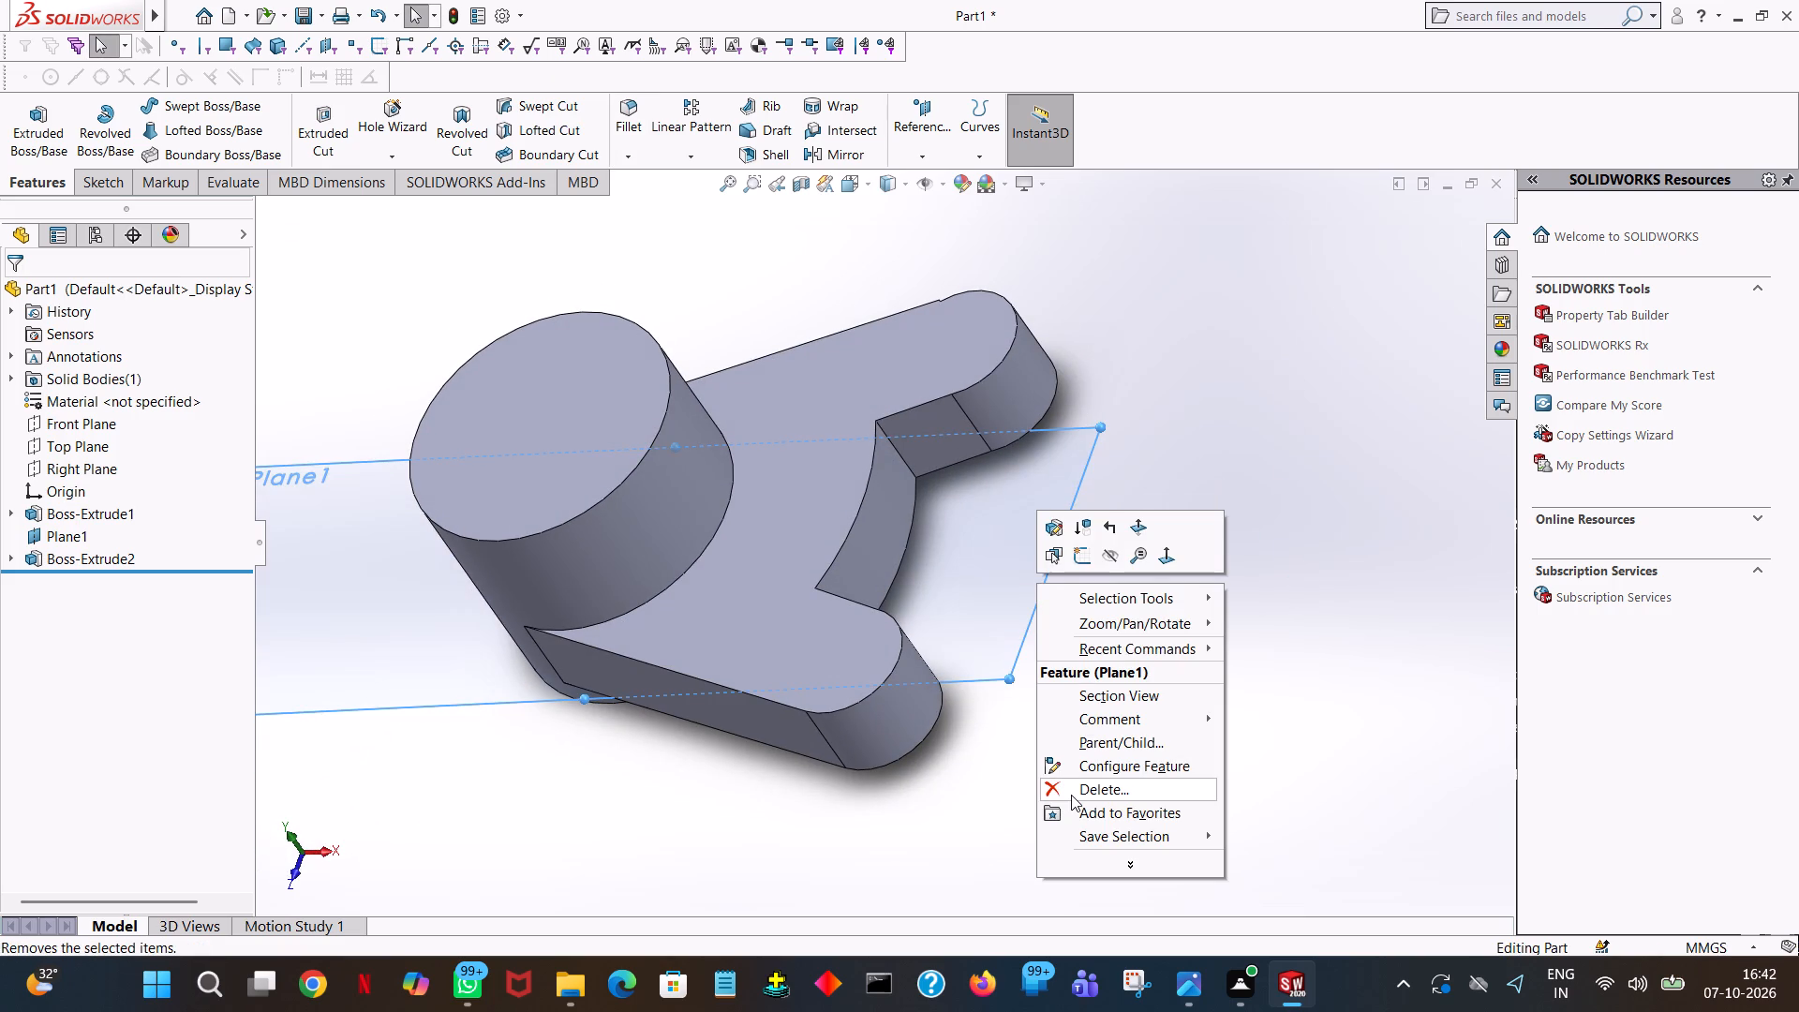
left_click(1106, 551)
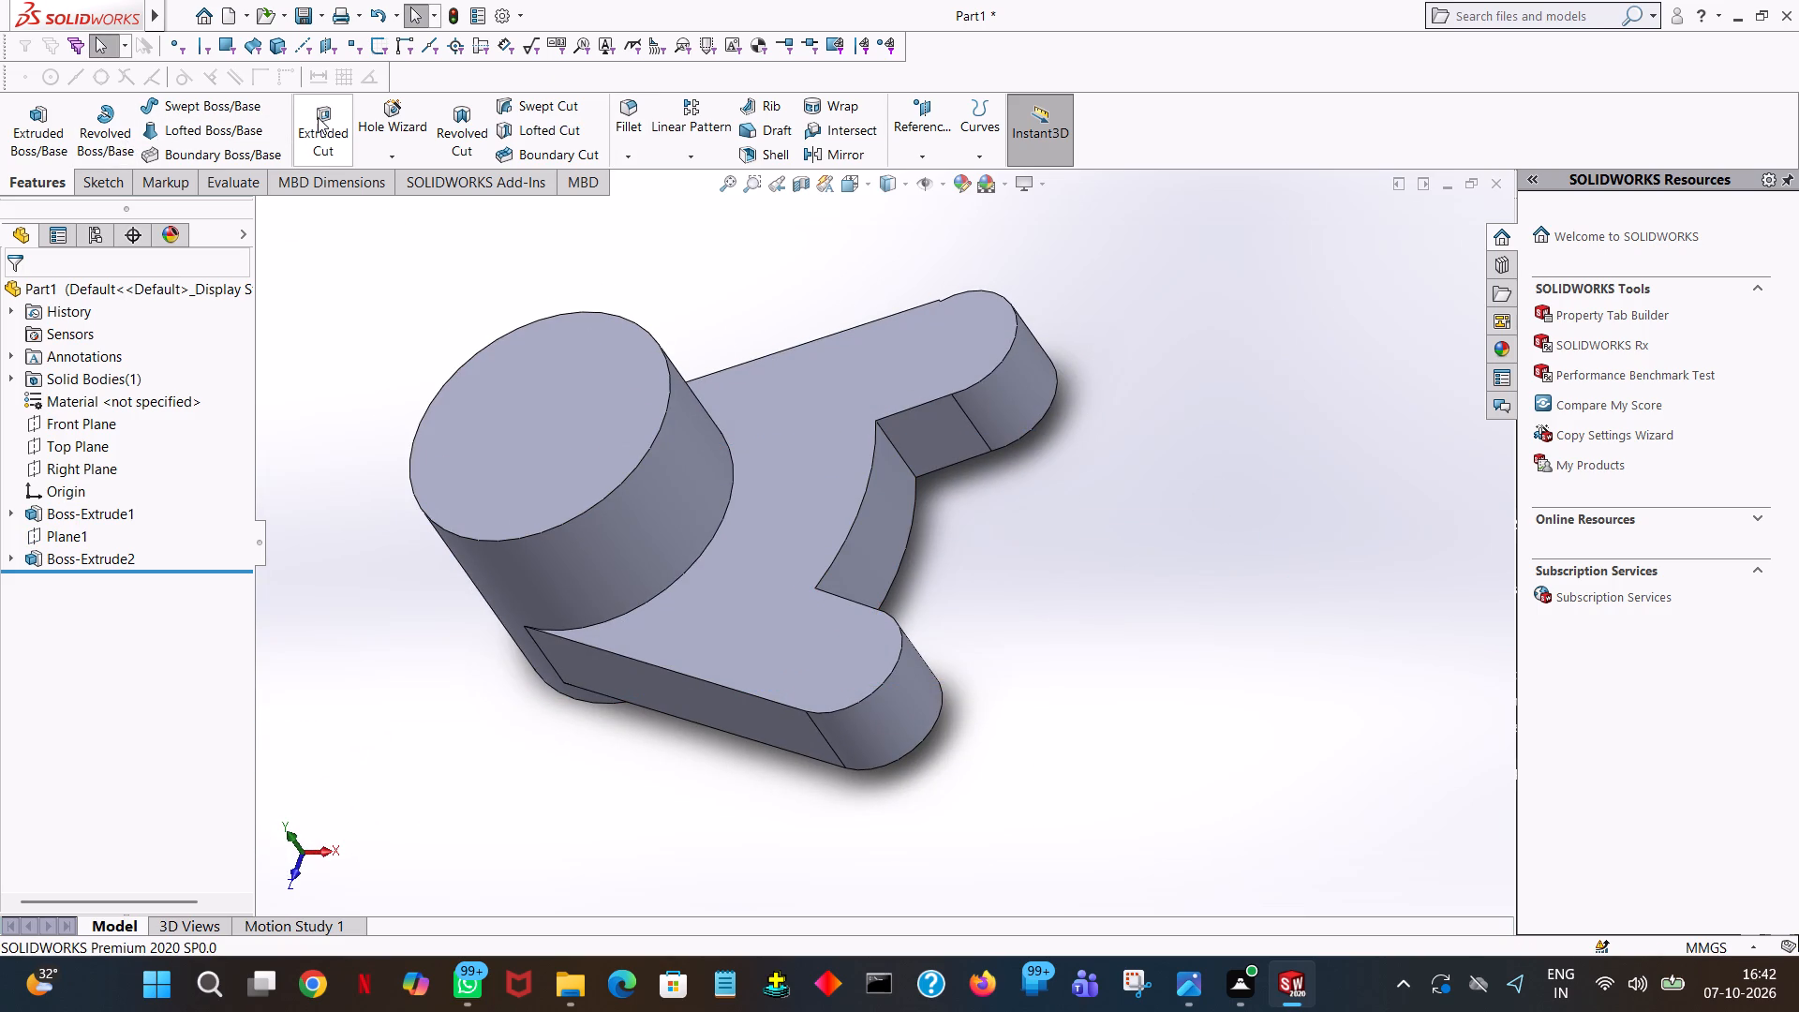
Sketch two 15 mm radius circles on the arm's top face, concentric with and matching its two rounded ends.
left_click(52, 143)
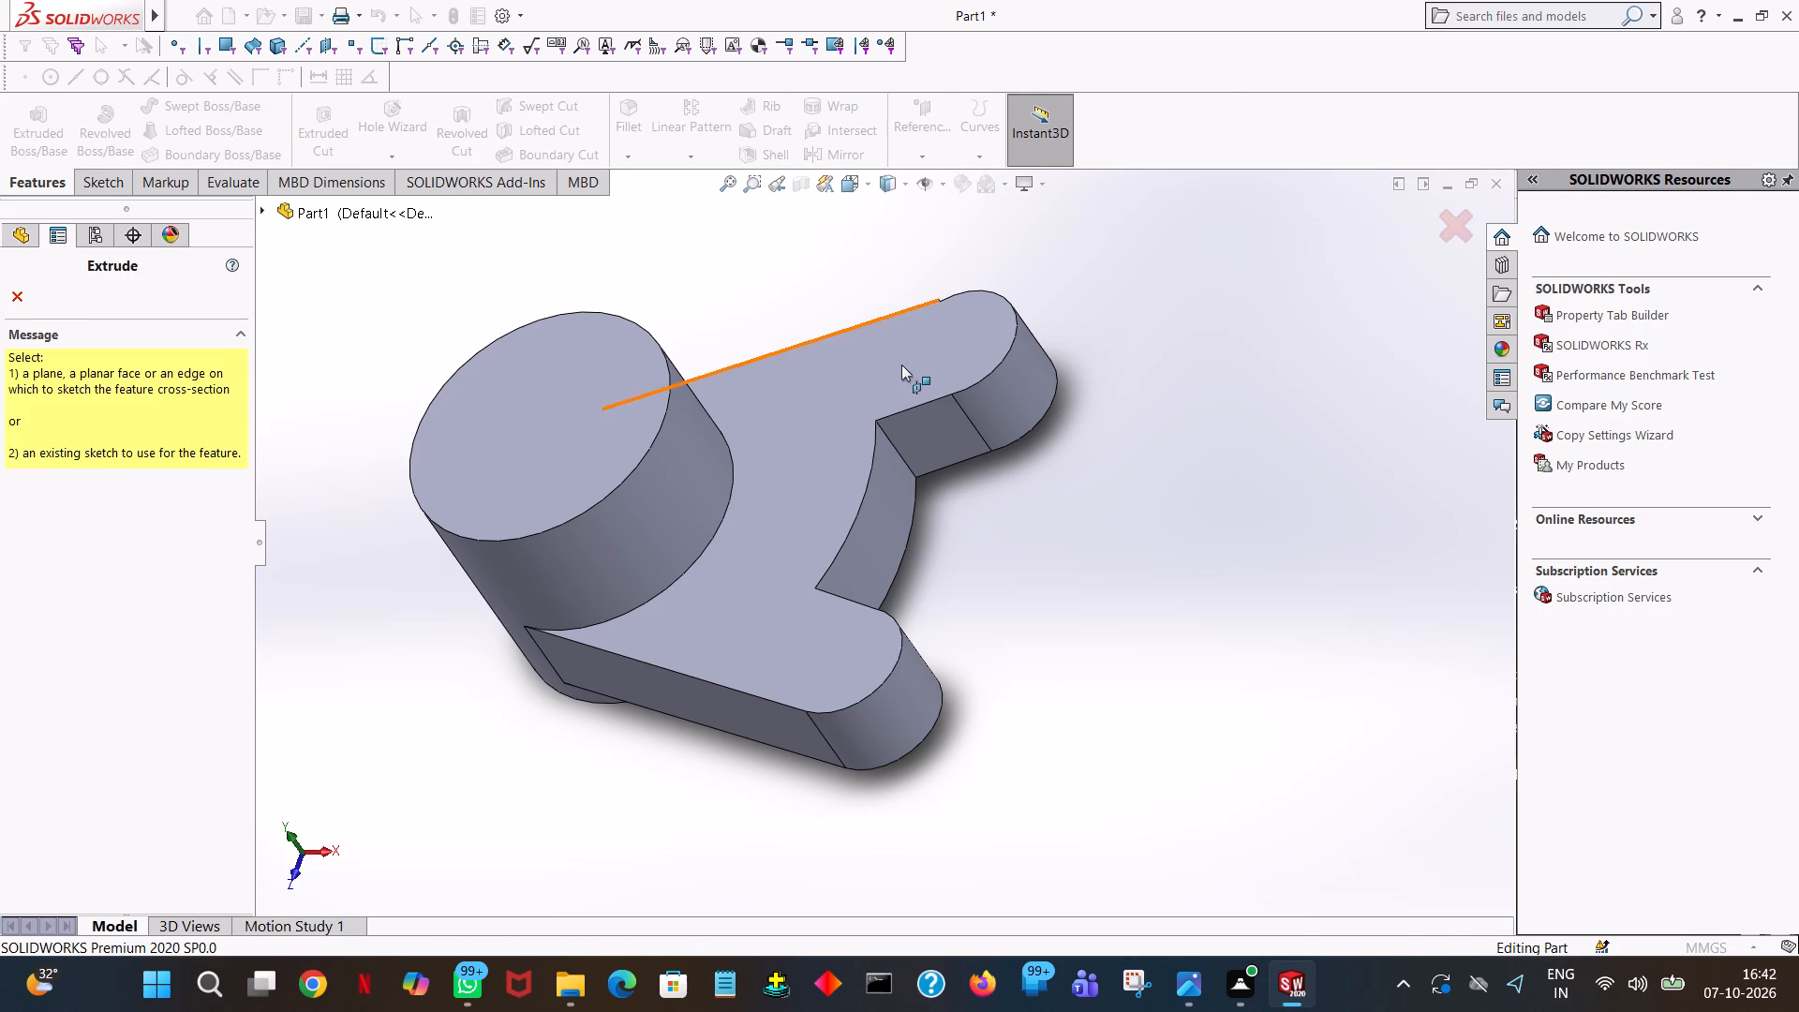
left_click(901, 365)
middle_click_drag(769, 337, 772, 476)
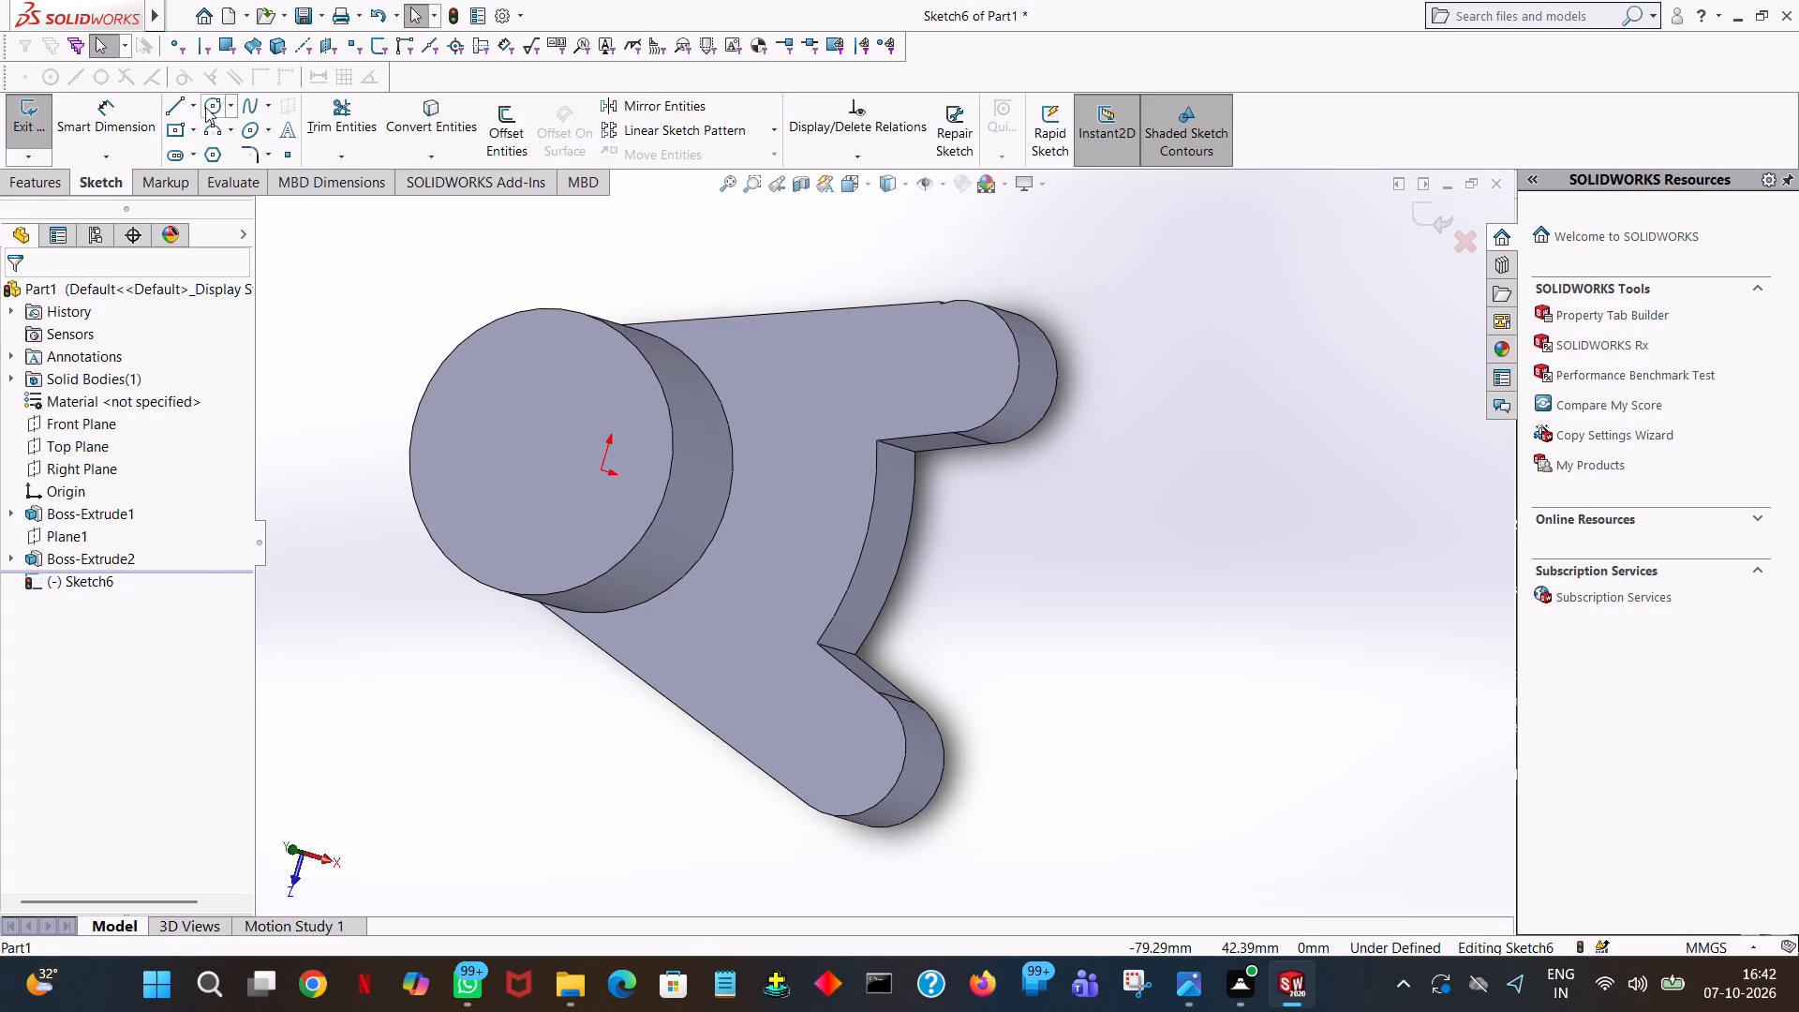
left_click(207, 107)
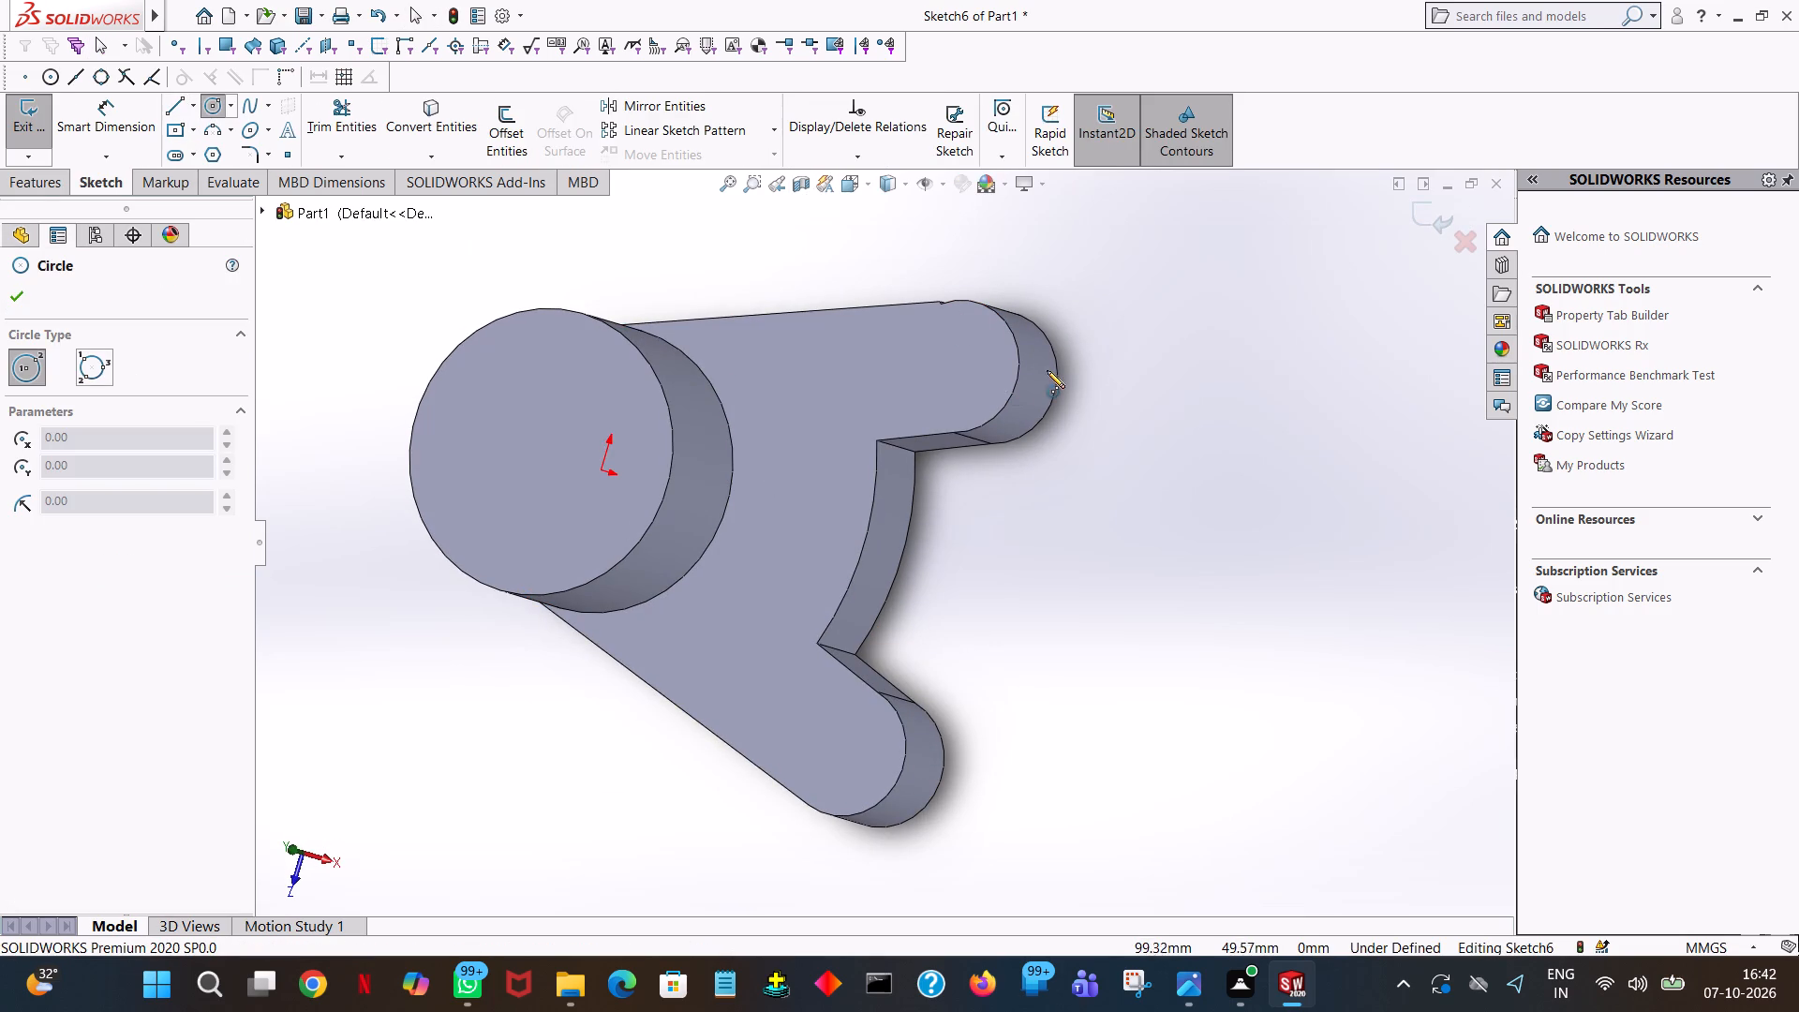
left_click(956, 366)
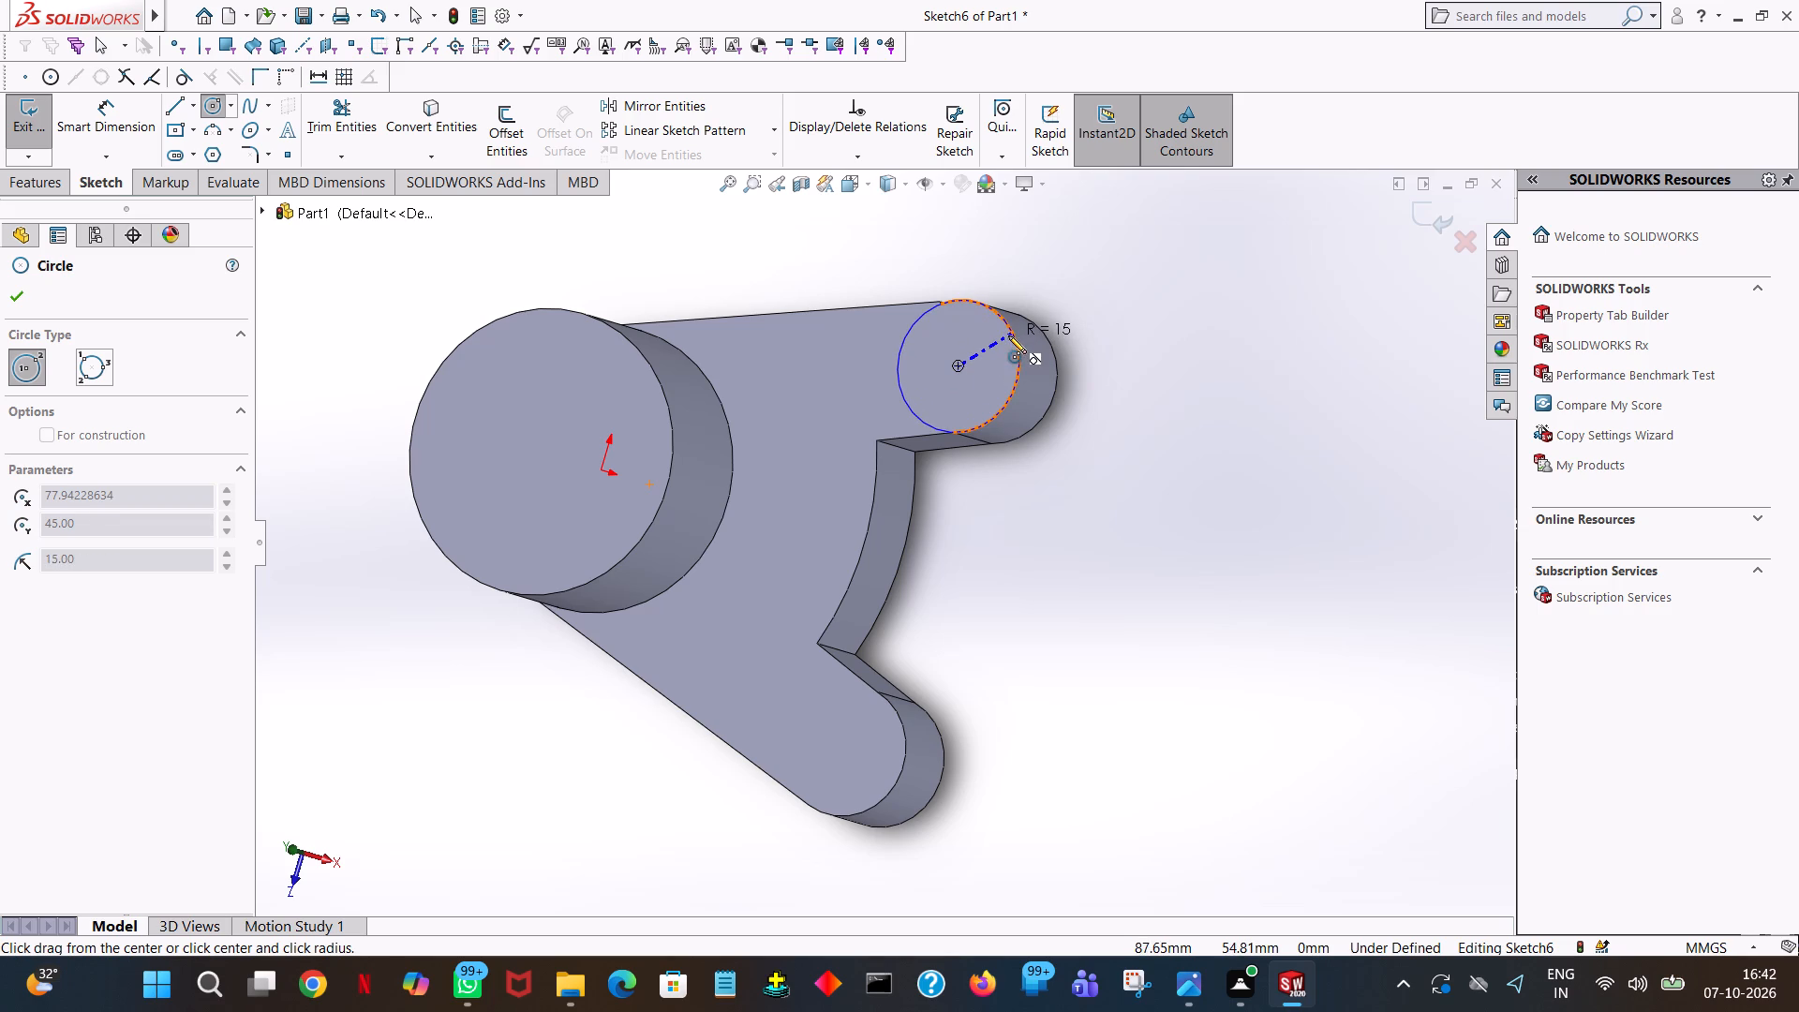
left_click(1008, 335)
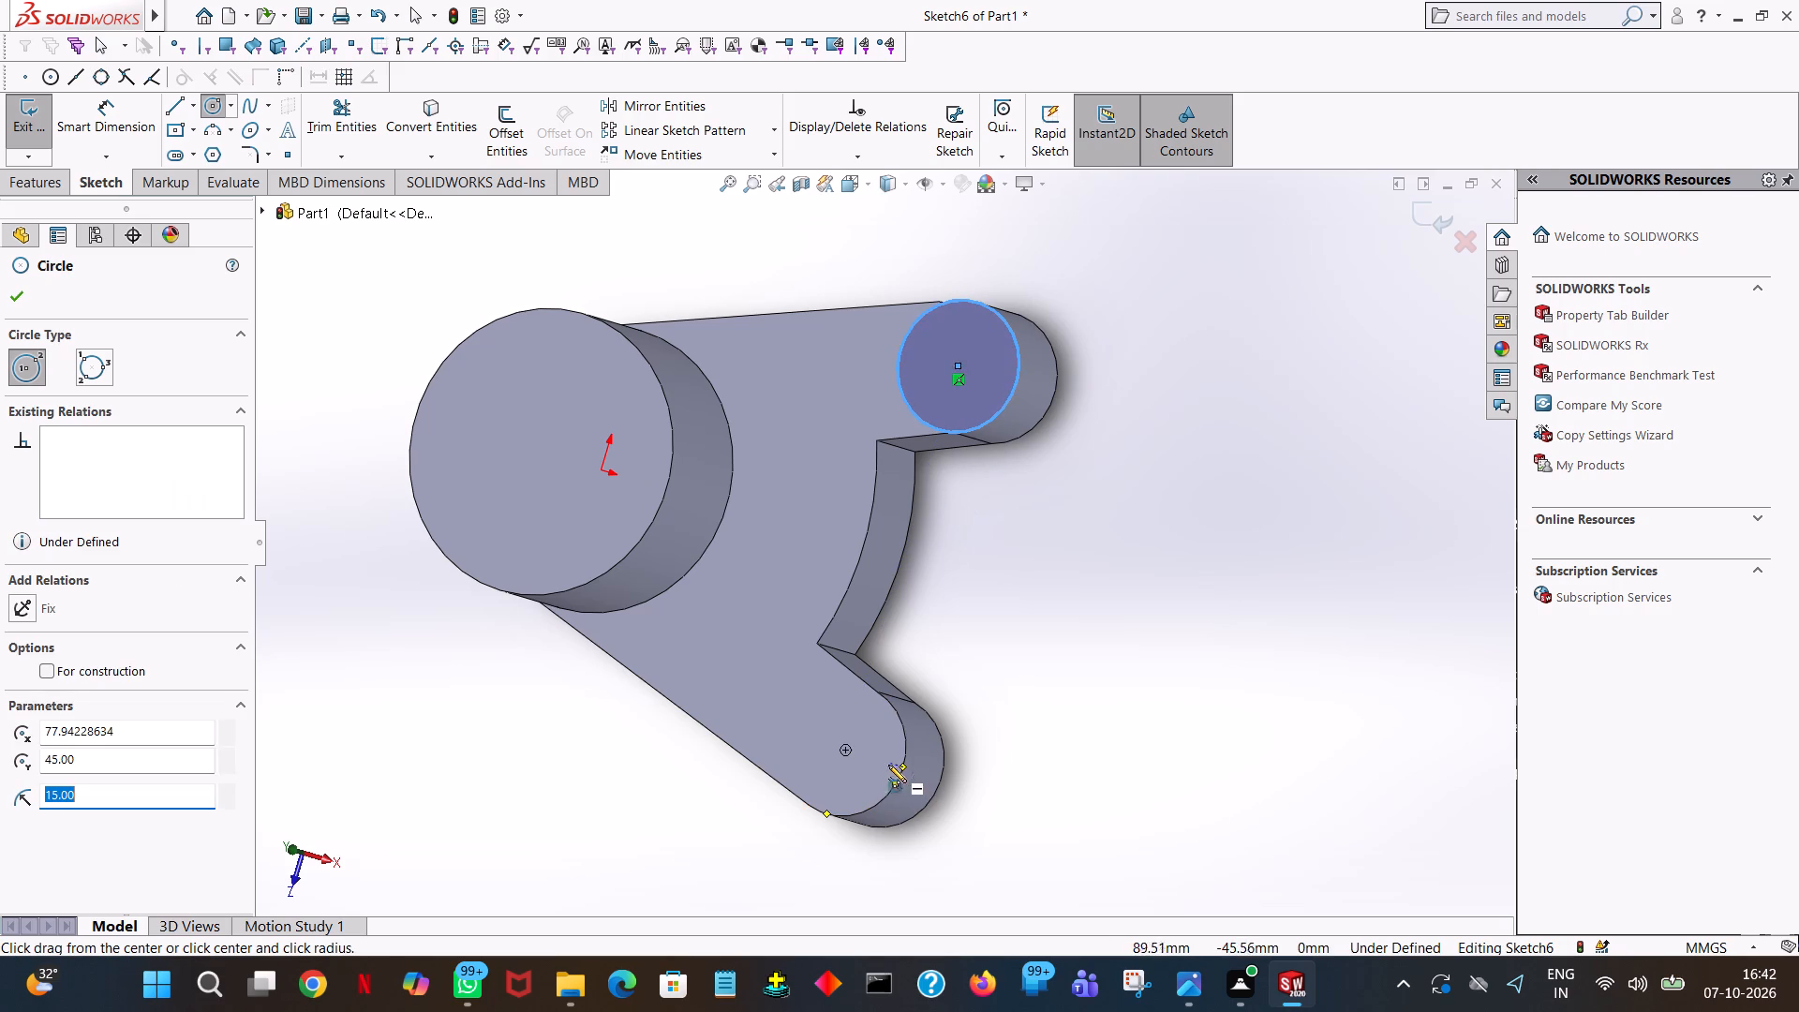
left_click(845, 751)
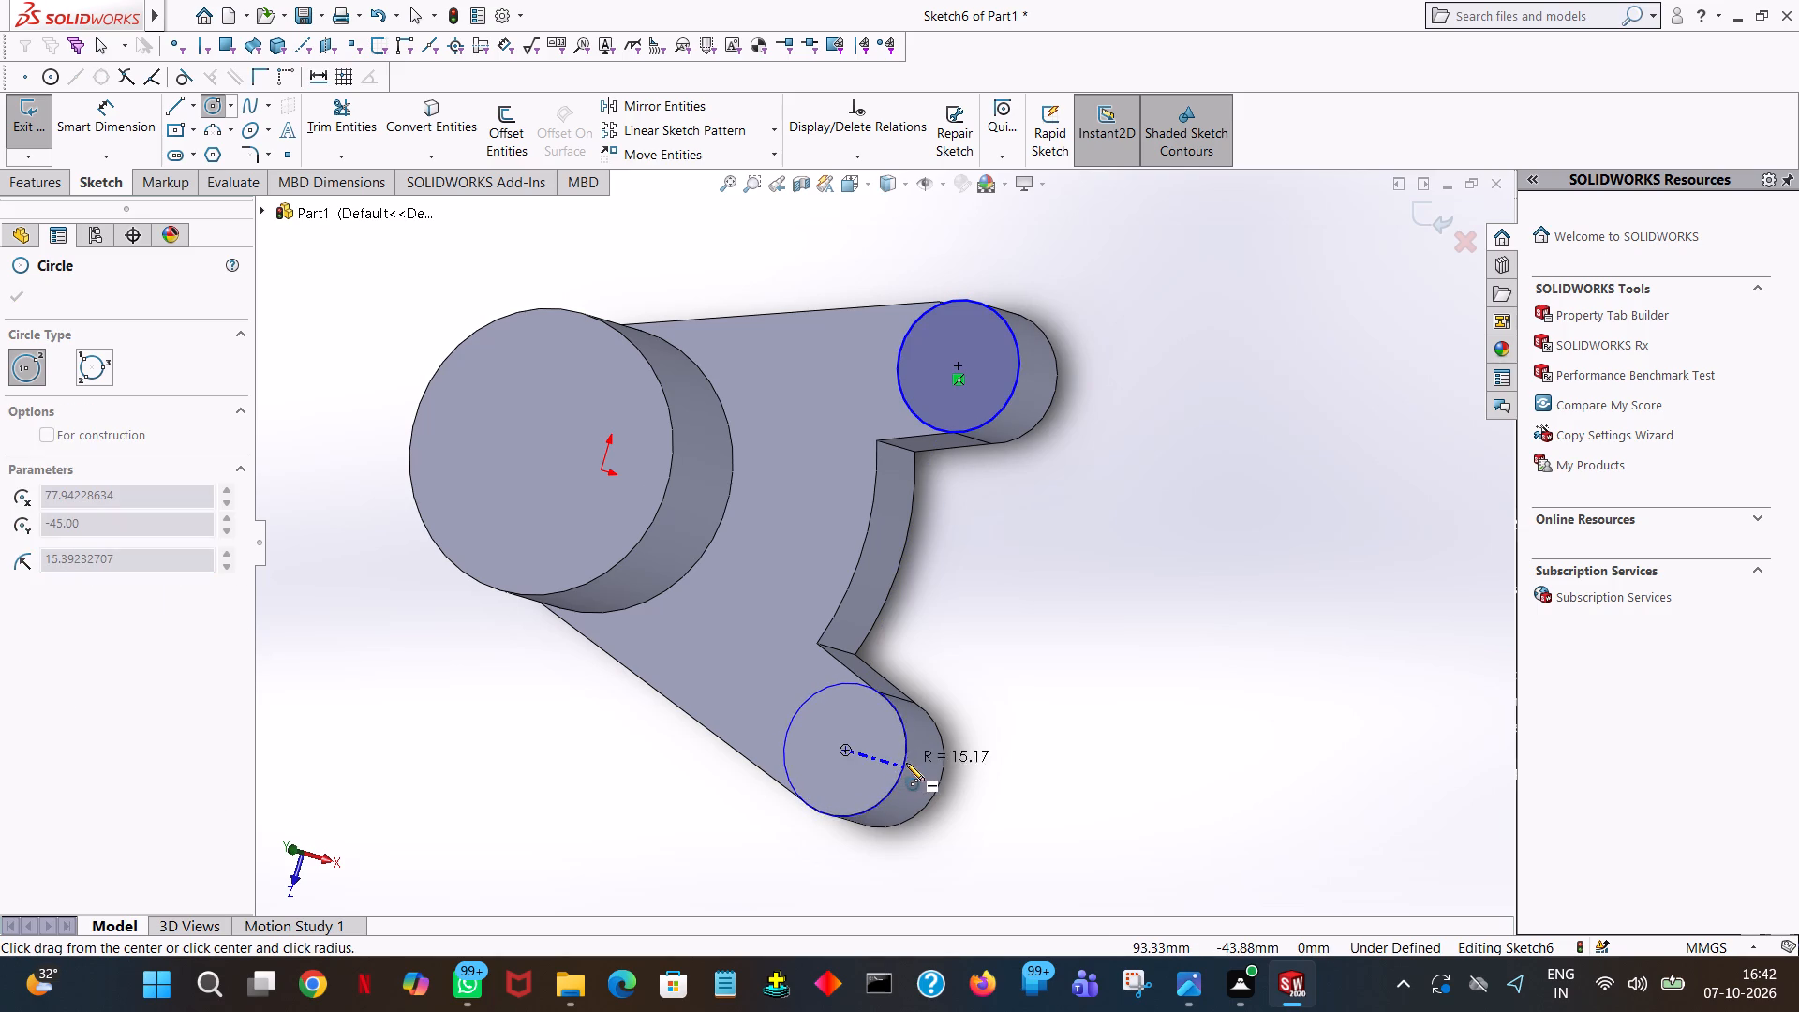
middle_click_drag(906, 763, 974, 712)
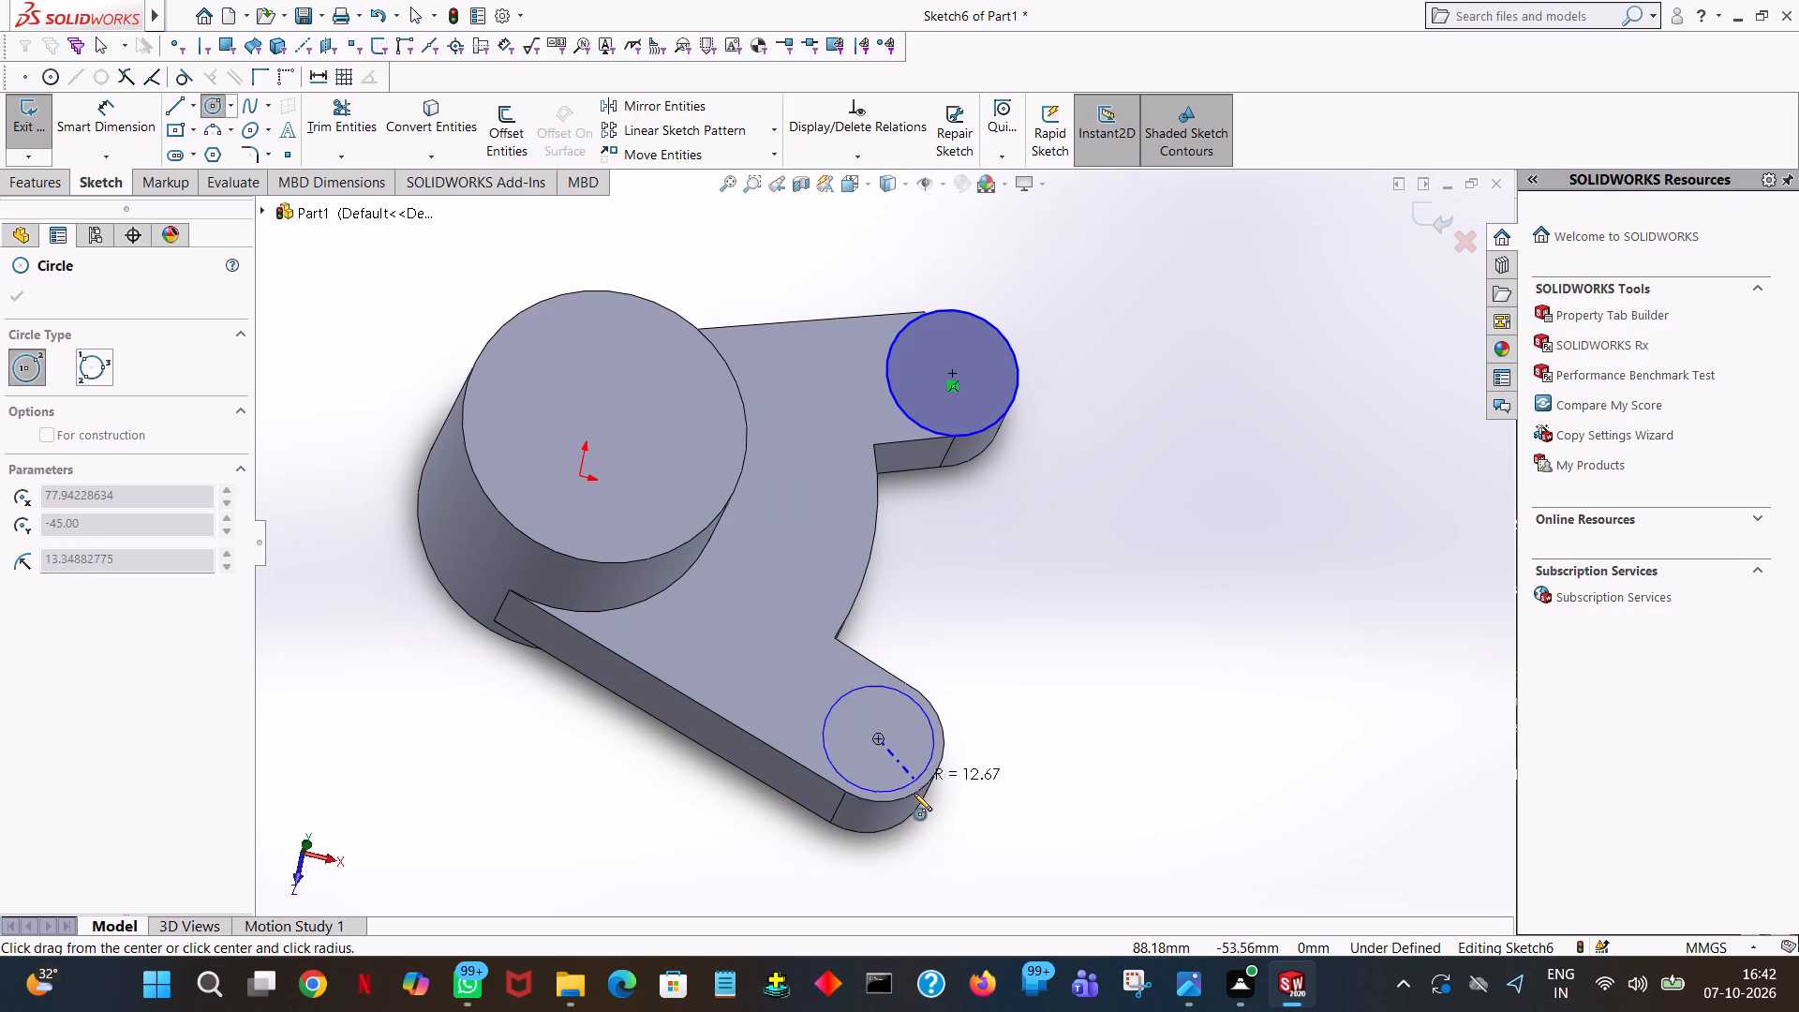
left_click(914, 794)
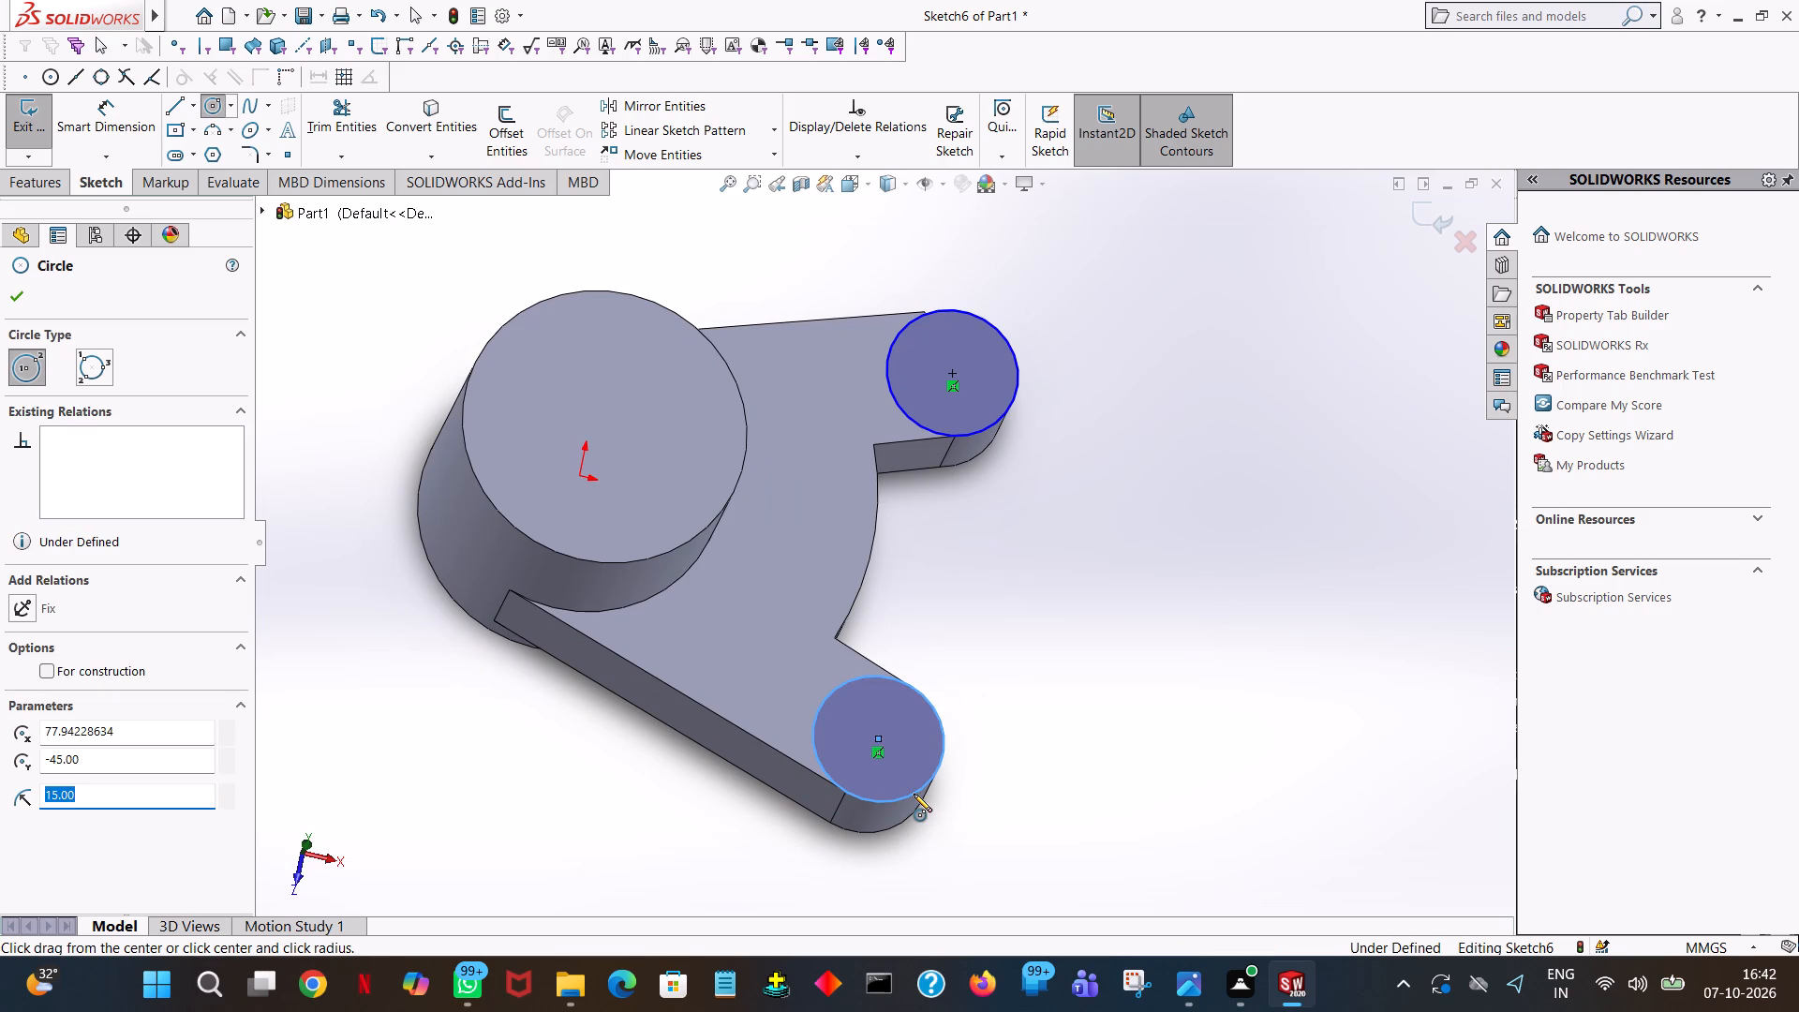
right_click(914, 794)
left_click(961, 809)
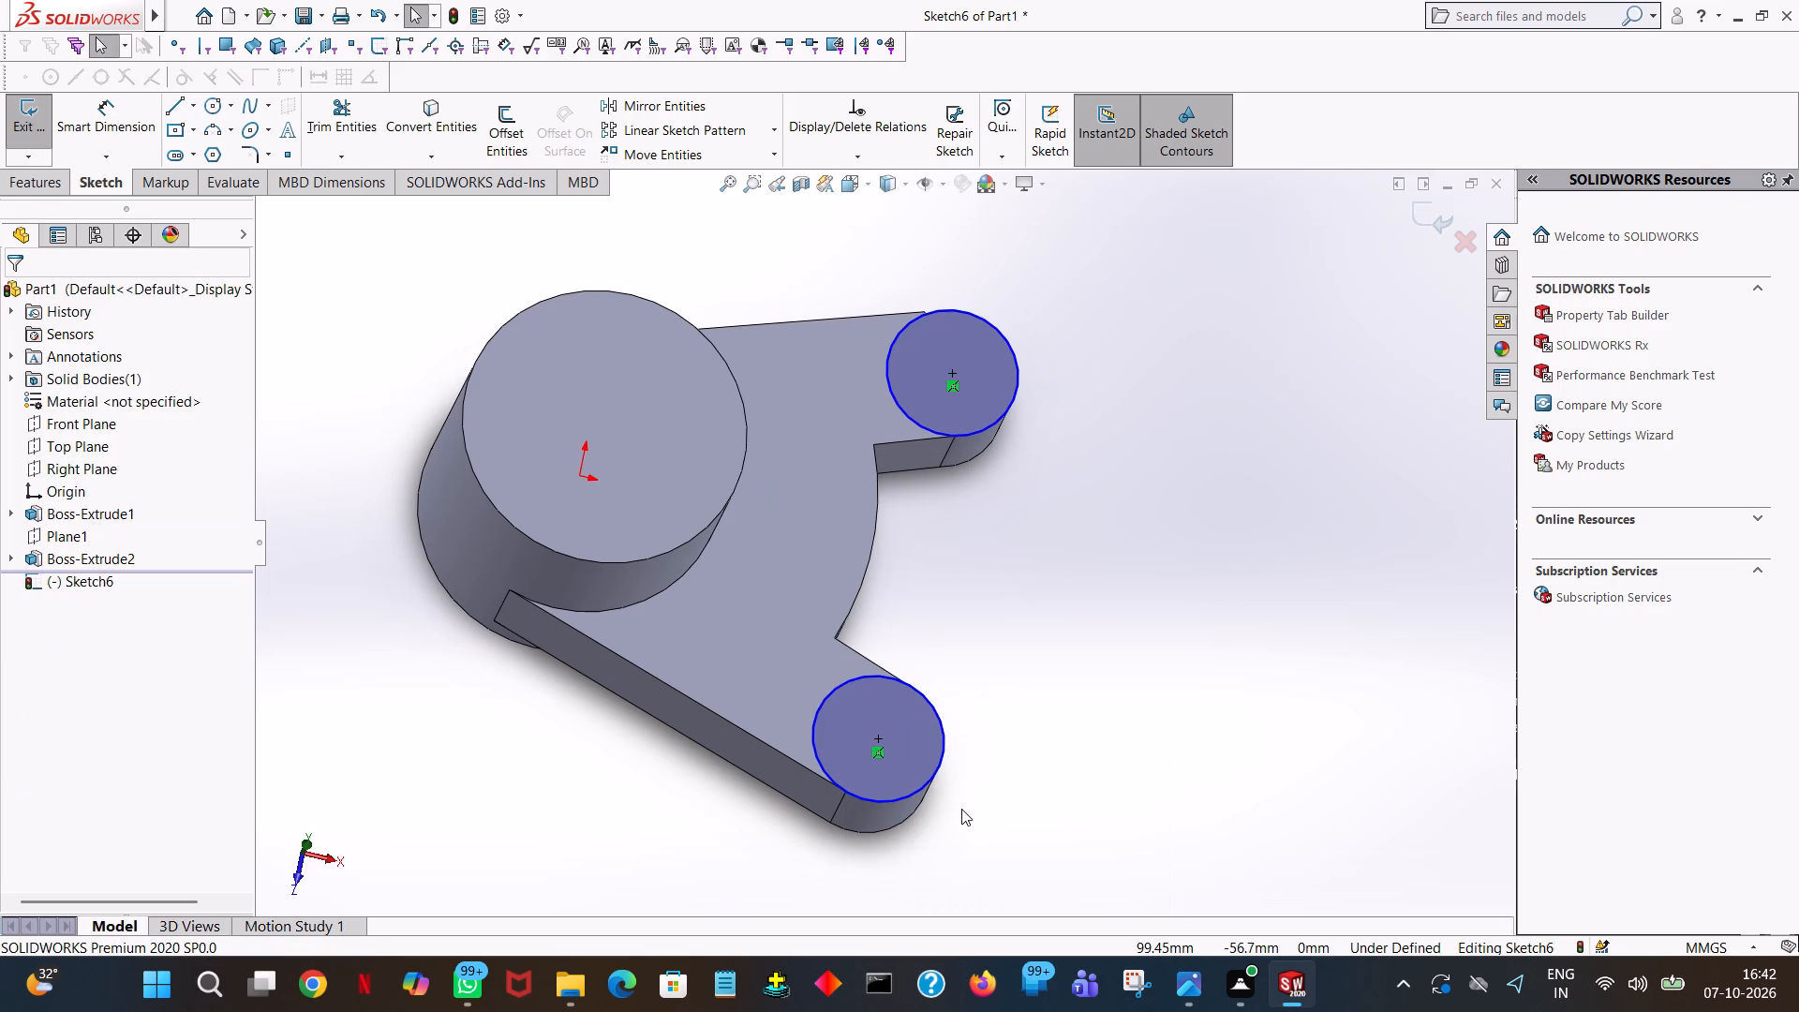
Extrude both end circles 6 mm upward from the arm's top face as blind bosses merged with the body.
left_click(43, 194)
left_click(52, 137)
middle_click_drag(1032, 643, 1032, 642)
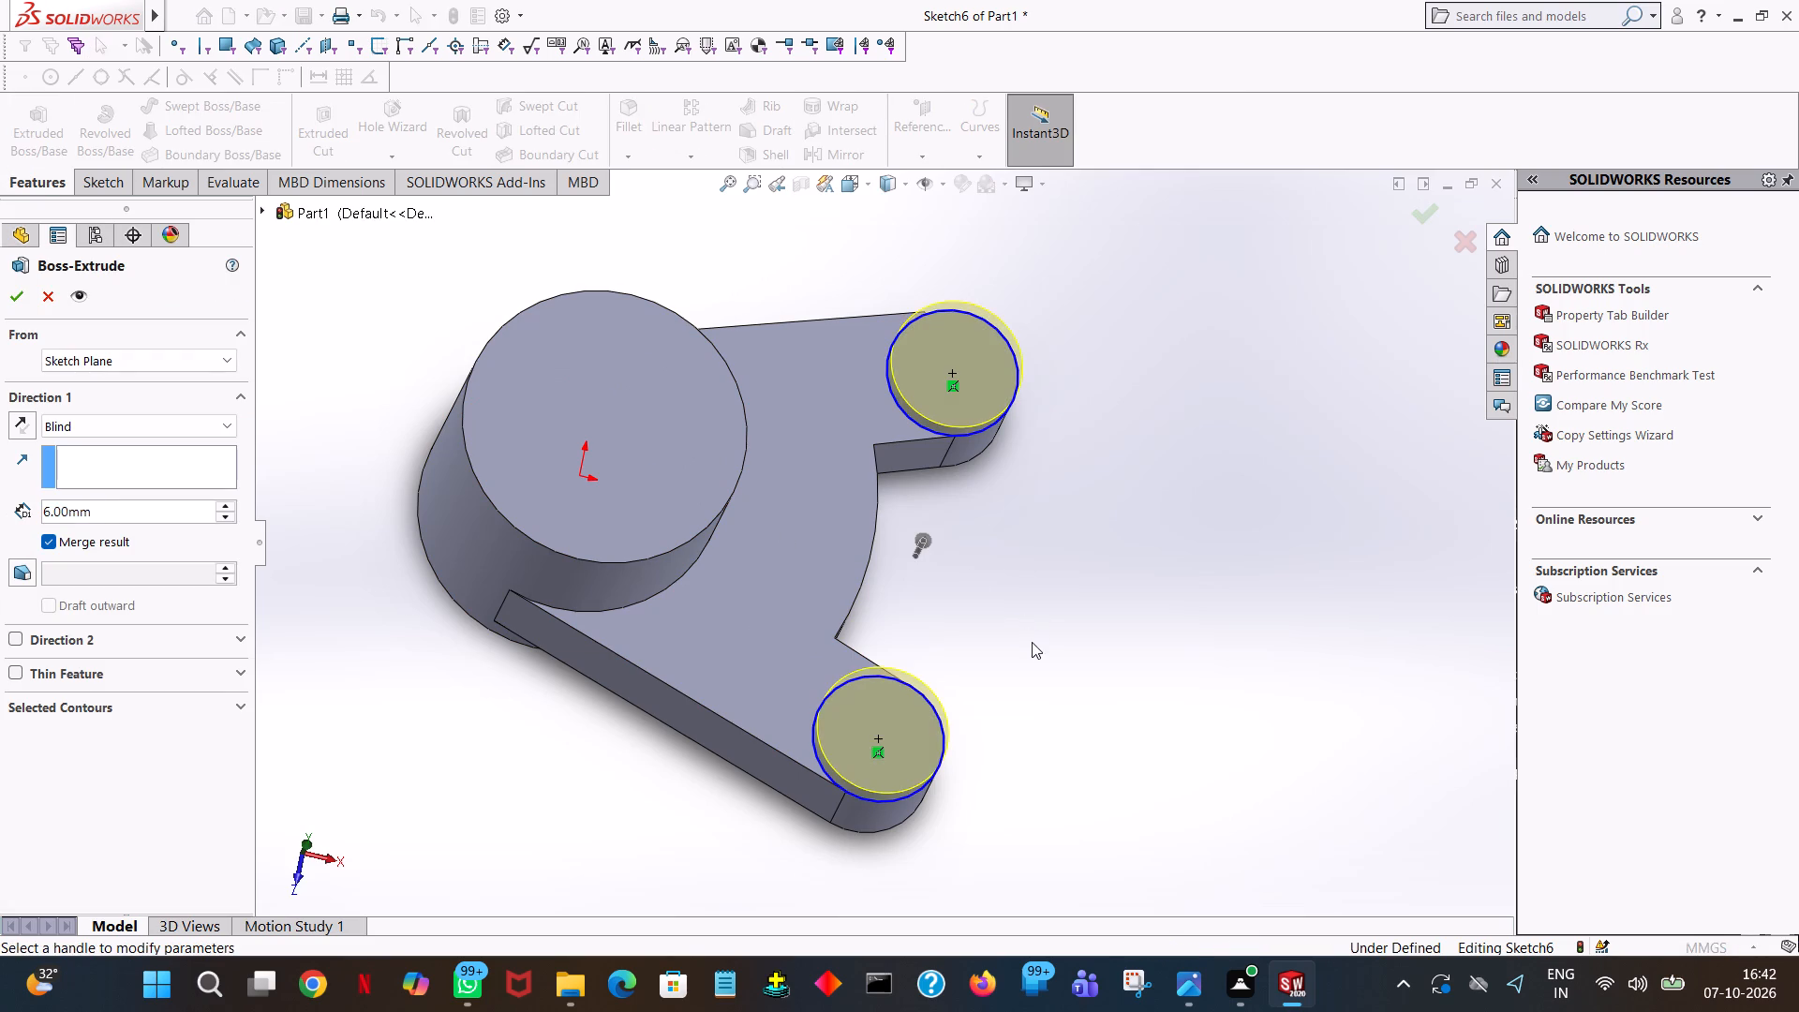
middle_click_drag(1032, 642, 1005, 455)
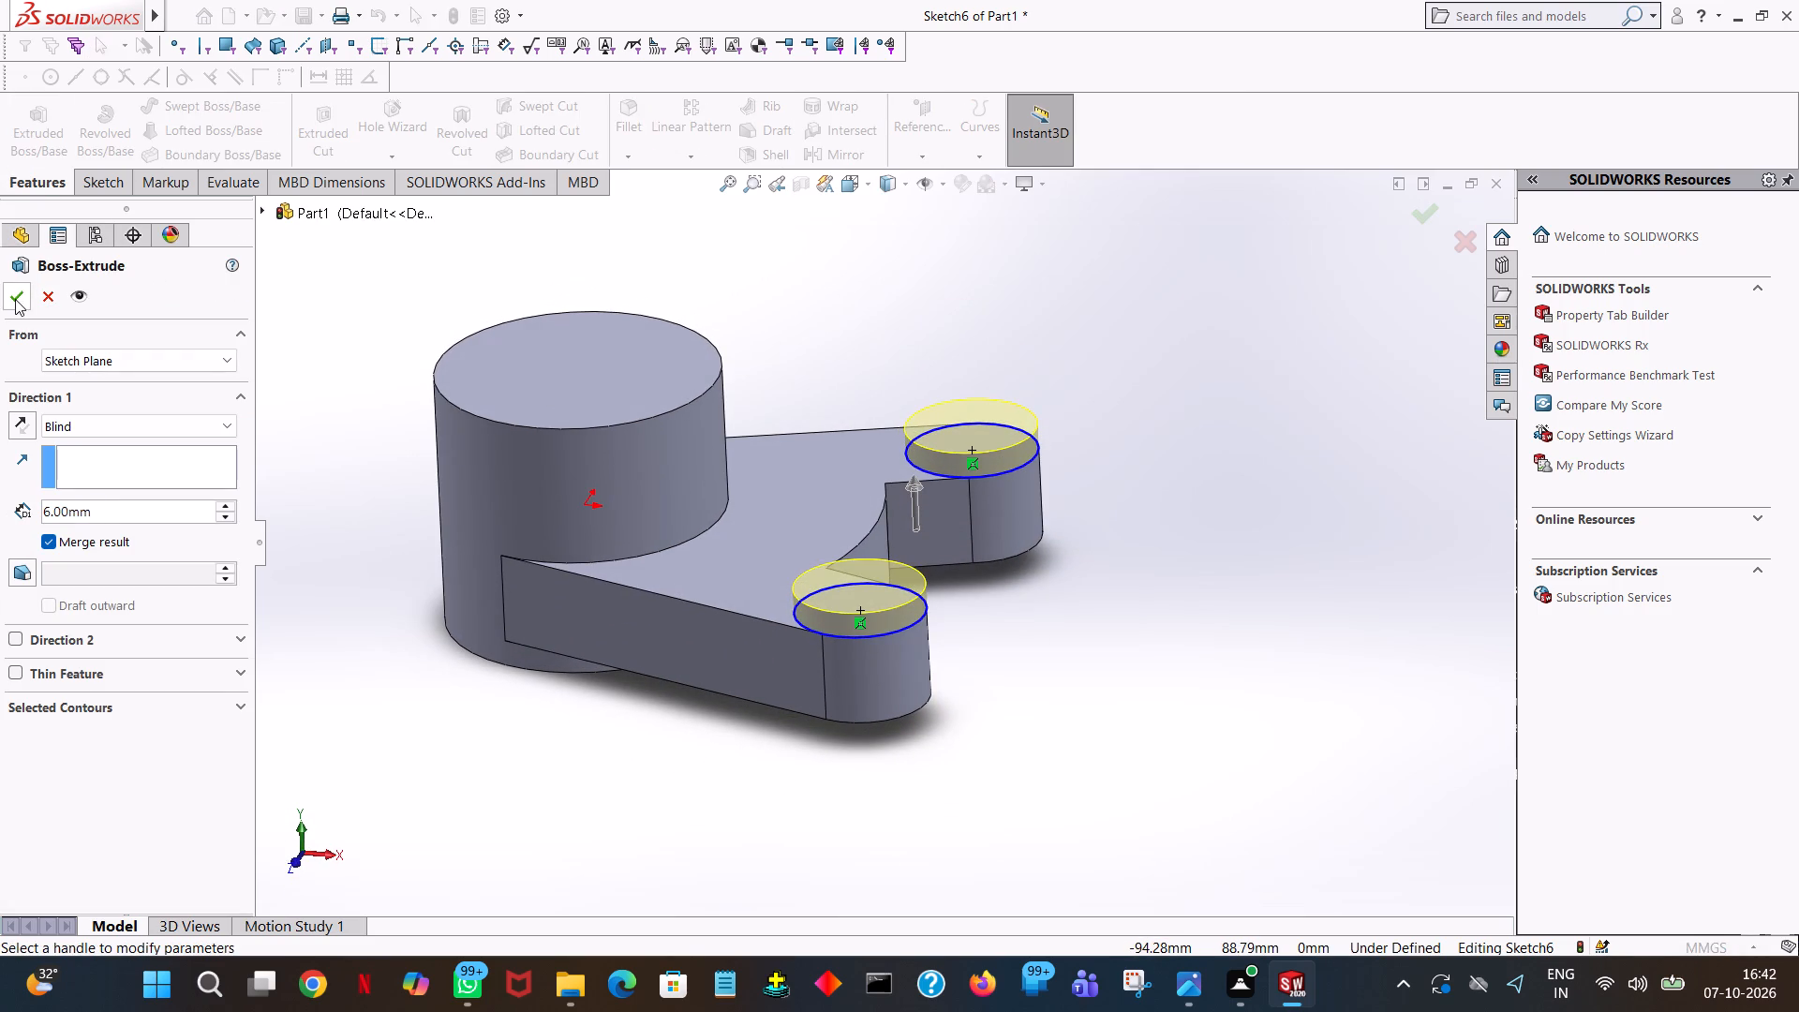
left_click(15, 299)
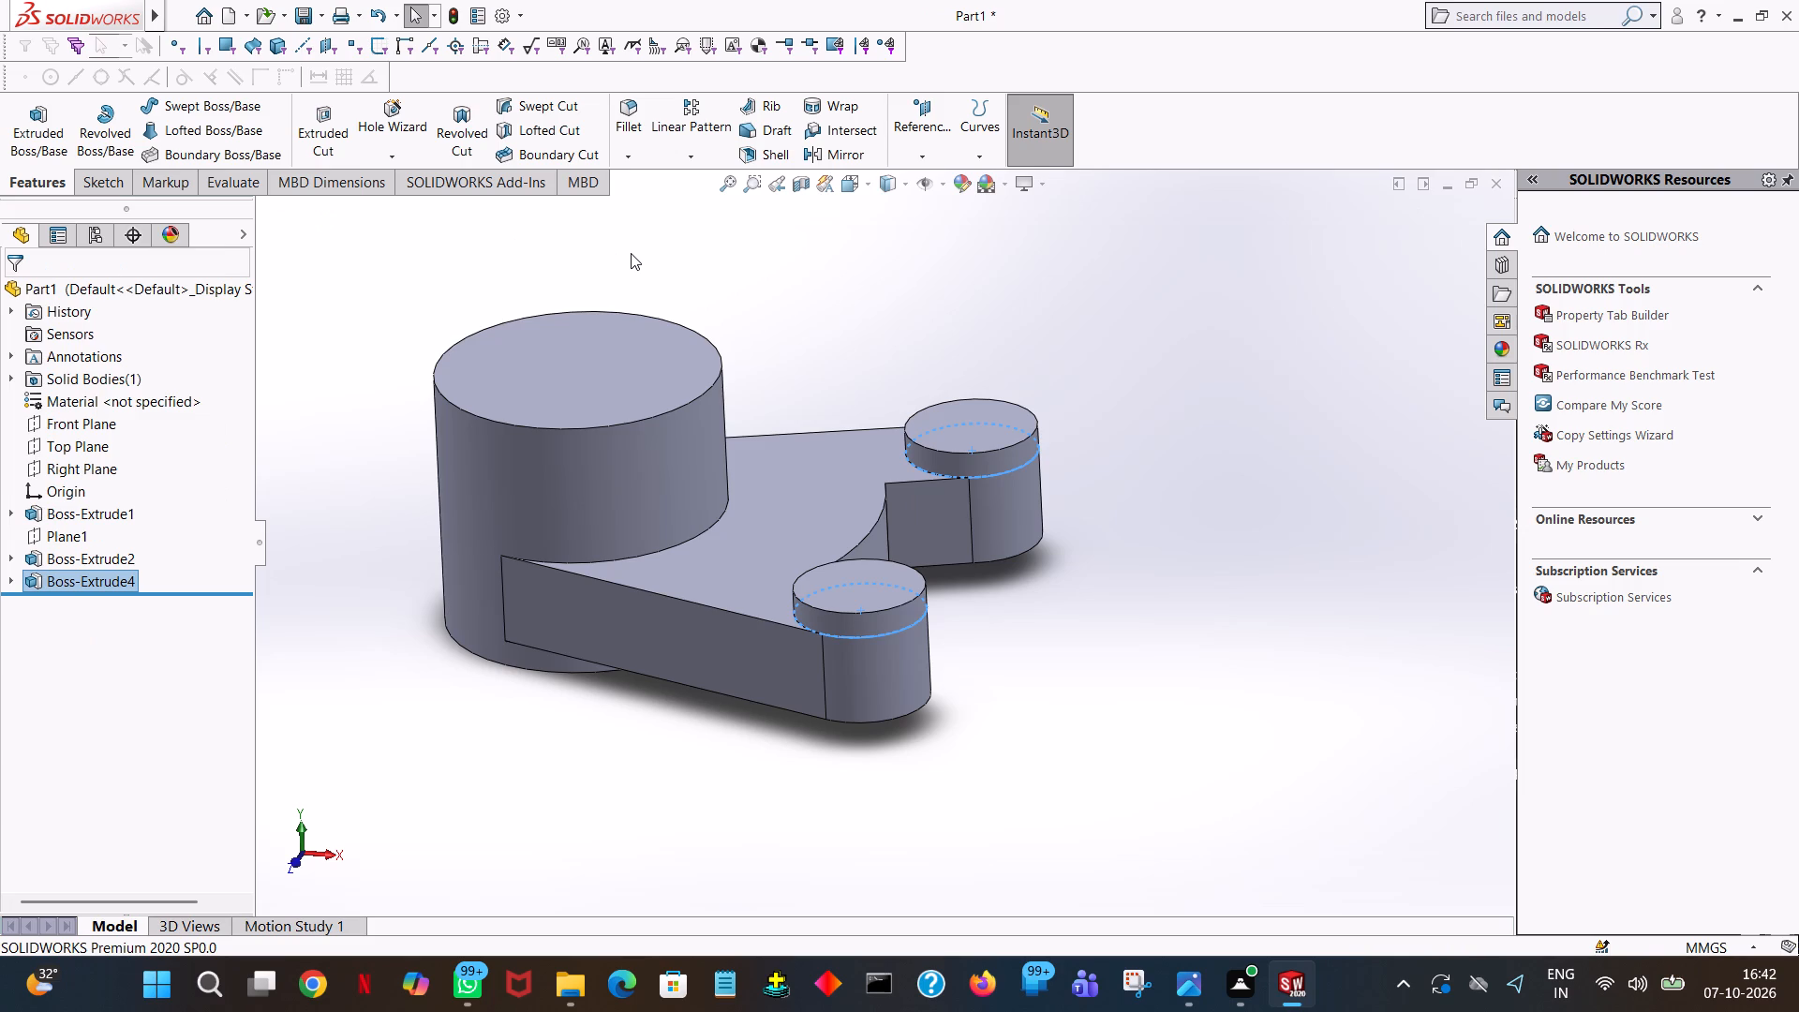
left_click(1127, 459)
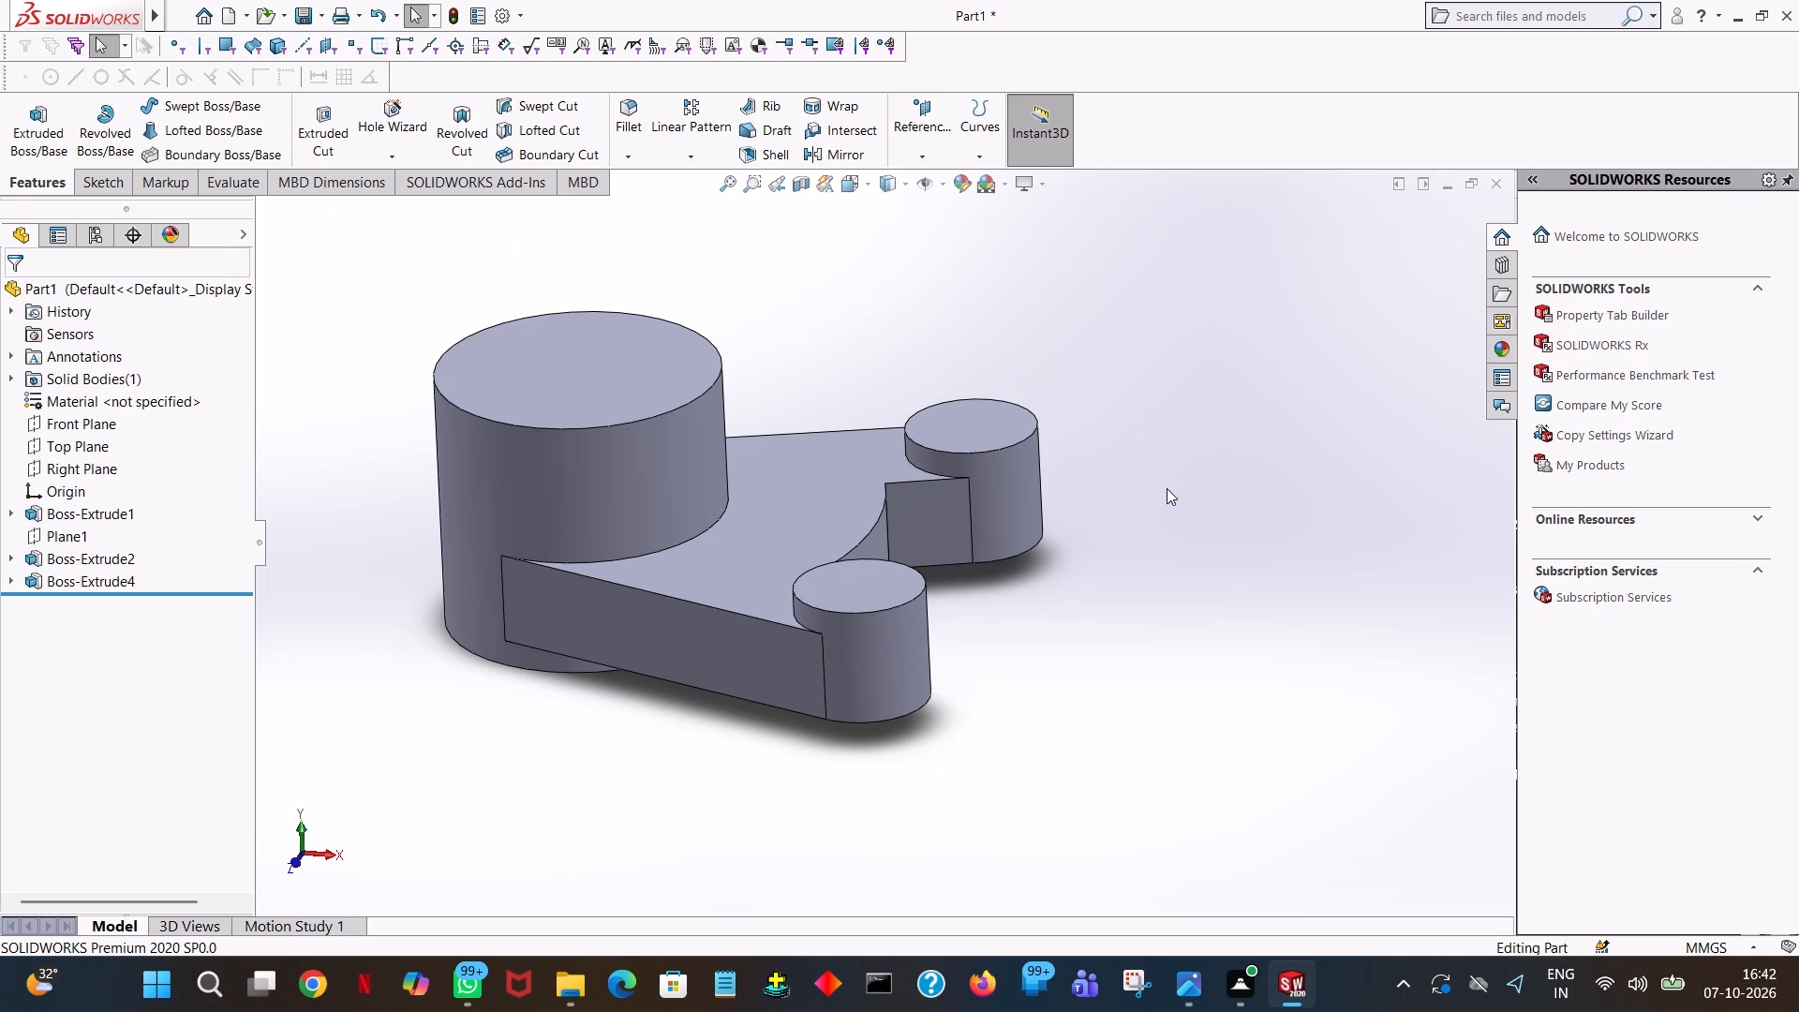
Examine the bracket from all around, checking the two end bosses against the arm and the main cylinder.
middle_click_drag(1167, 488, 1000, 451)
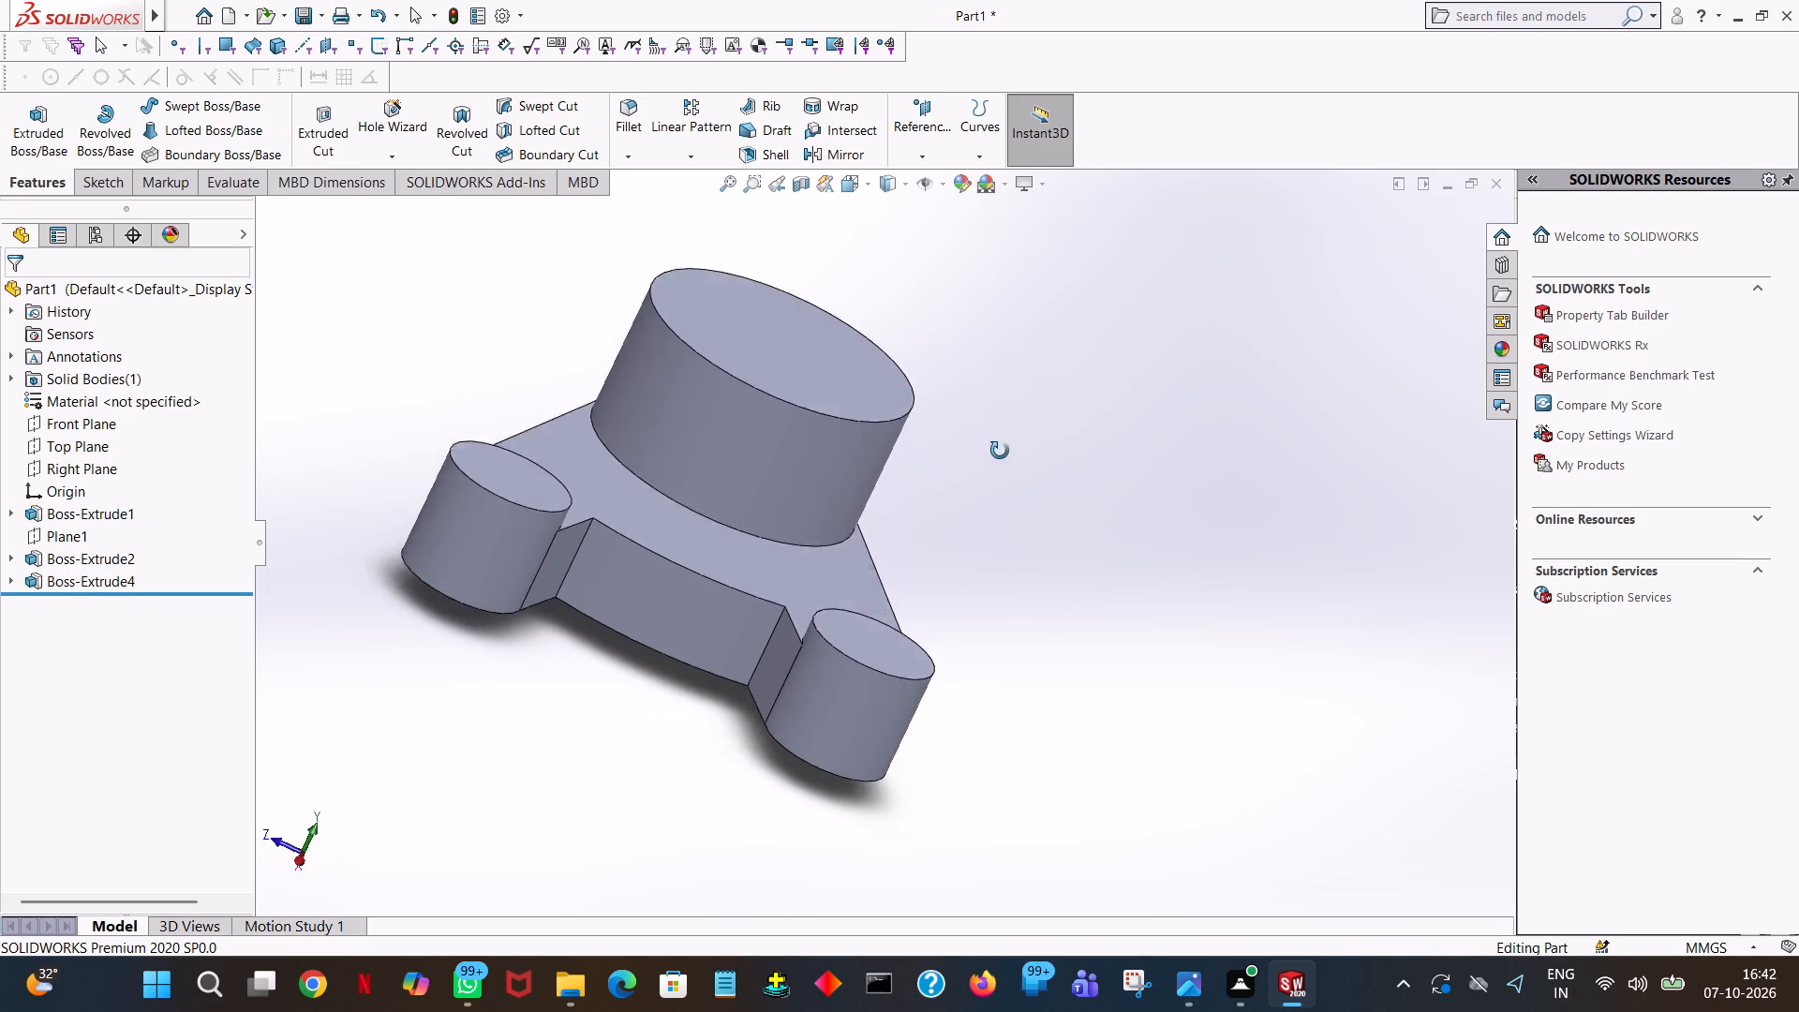
middle_click_drag(1000, 451, 850, 406)
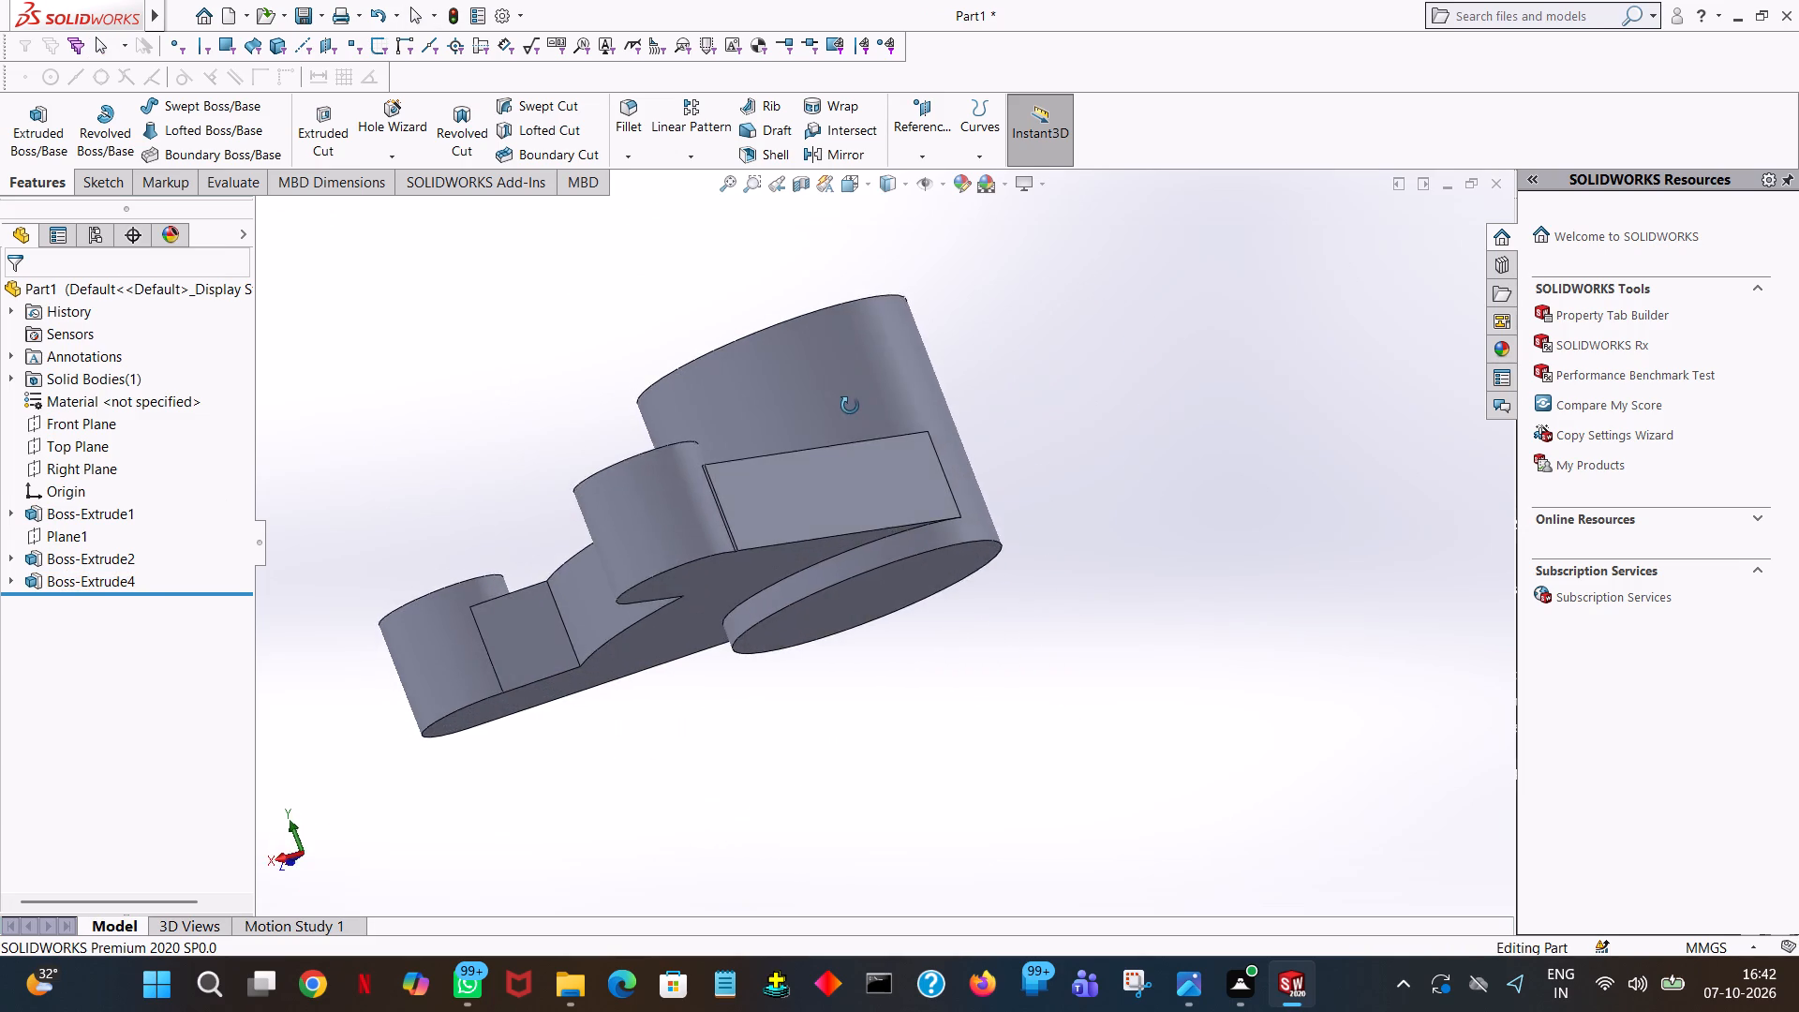
middle_click_drag(850, 406, 1123, 318)
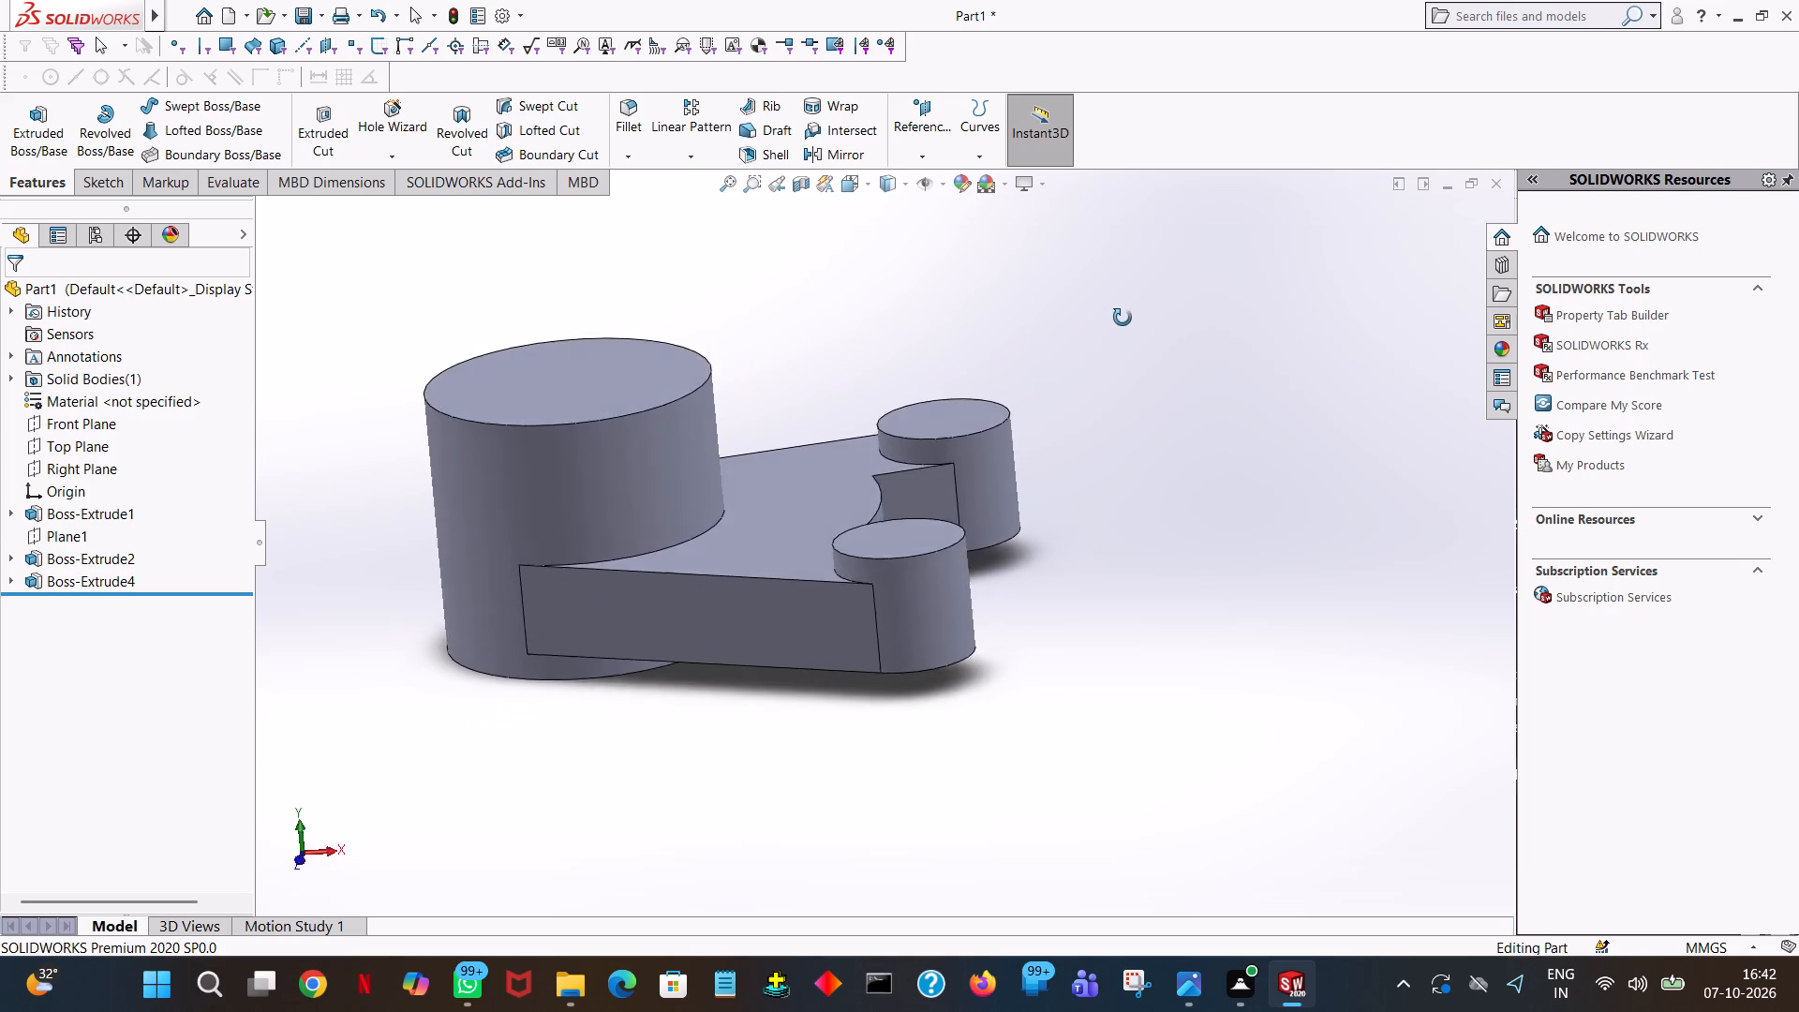
middle_click_drag(1123, 318, 1393, 426)
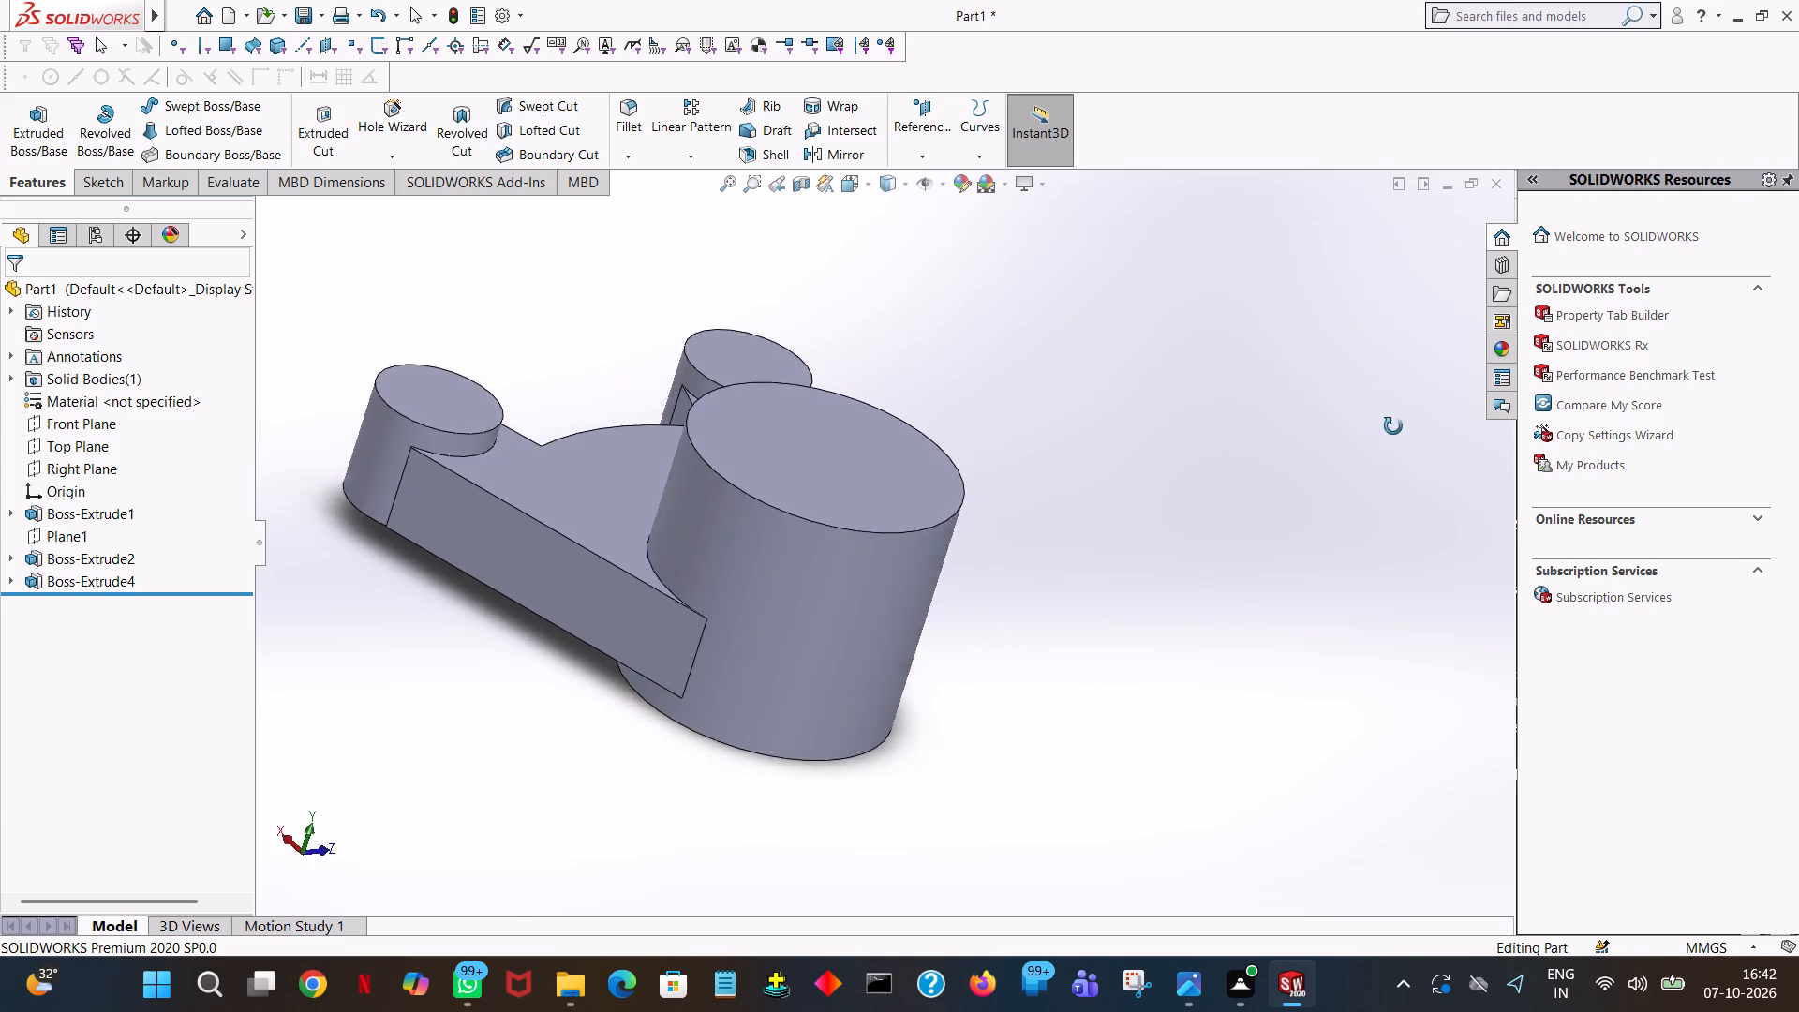
middle_click_drag(1393, 426, 1461, 754)
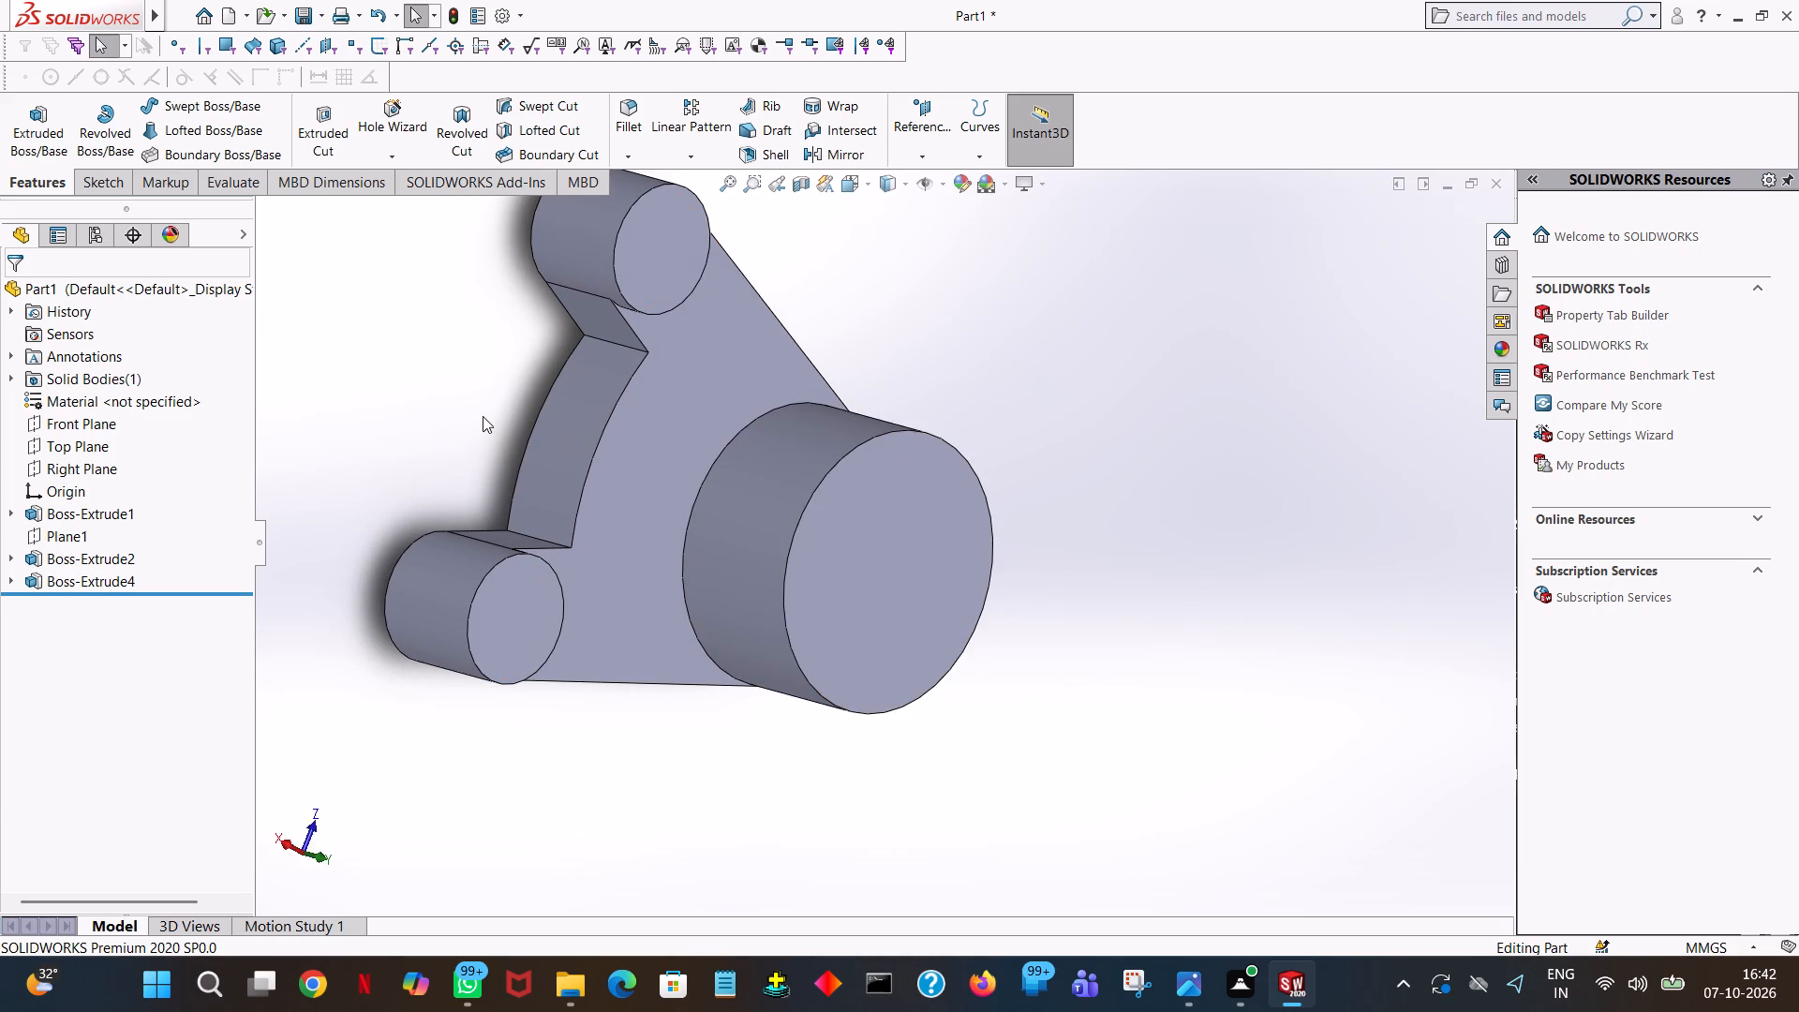
middle_click_drag(483, 416, 881, 394)
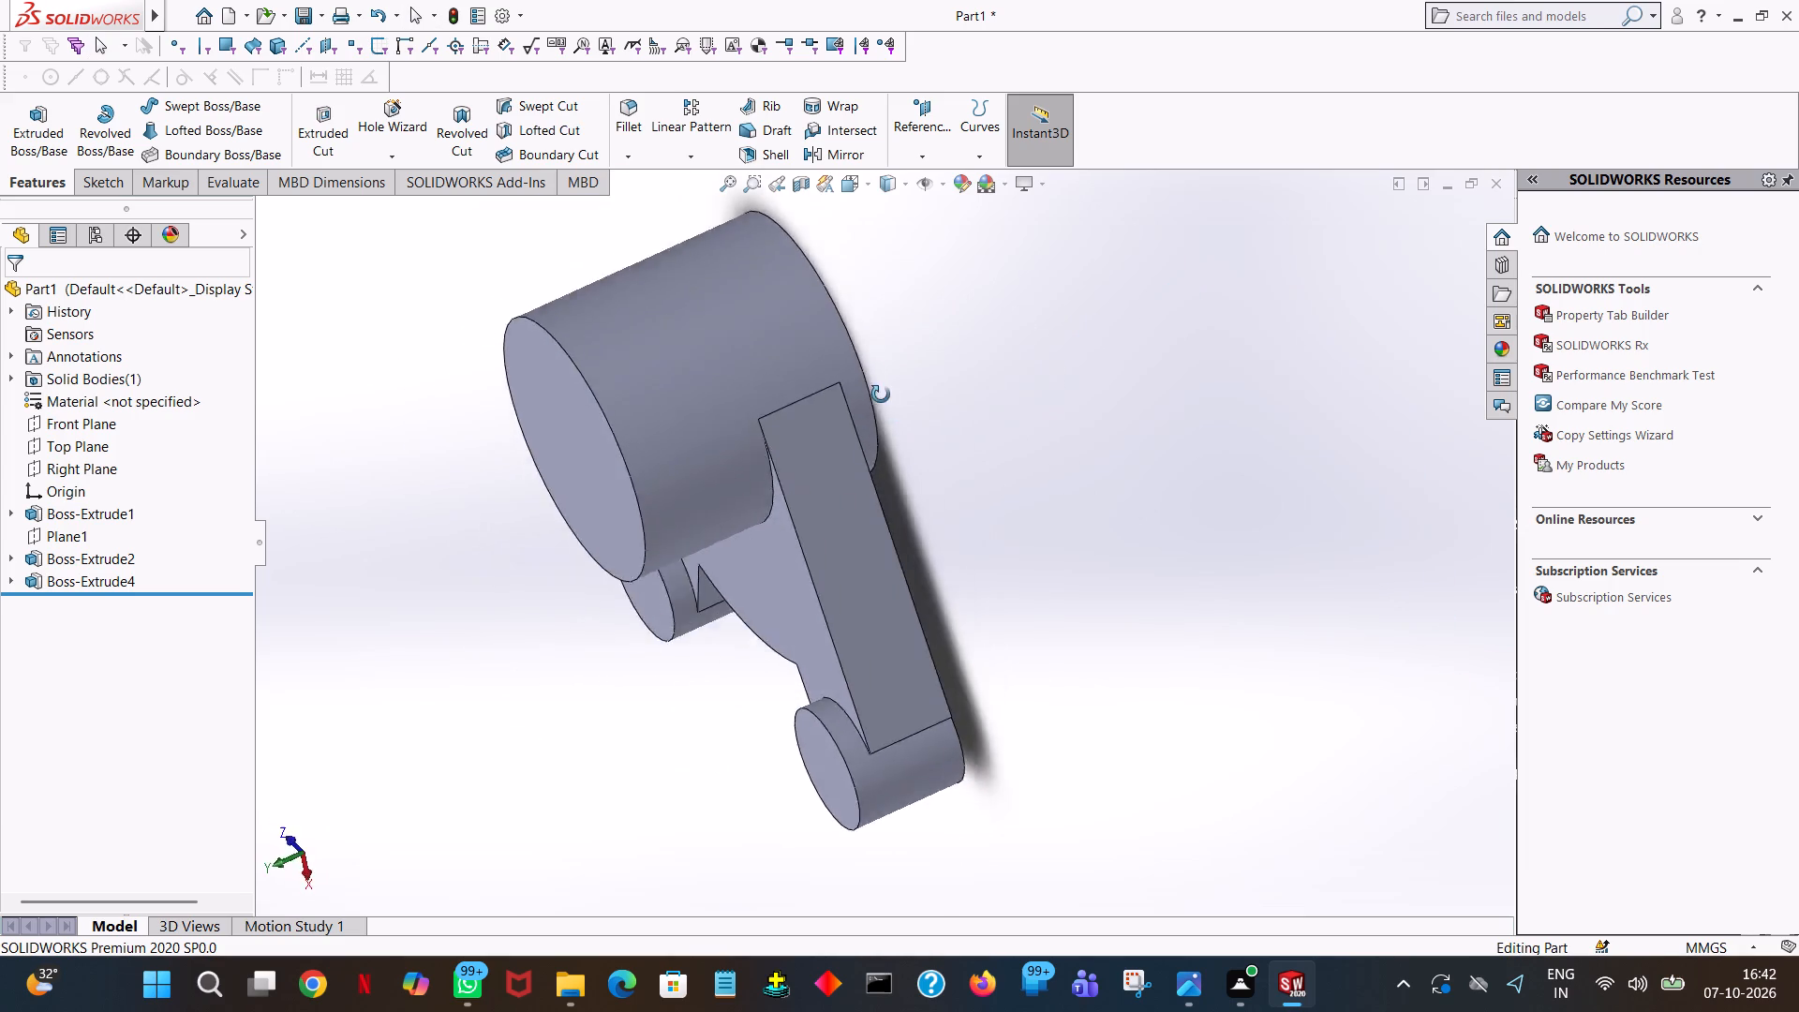
middle_click_drag(881, 394, 373, 442)
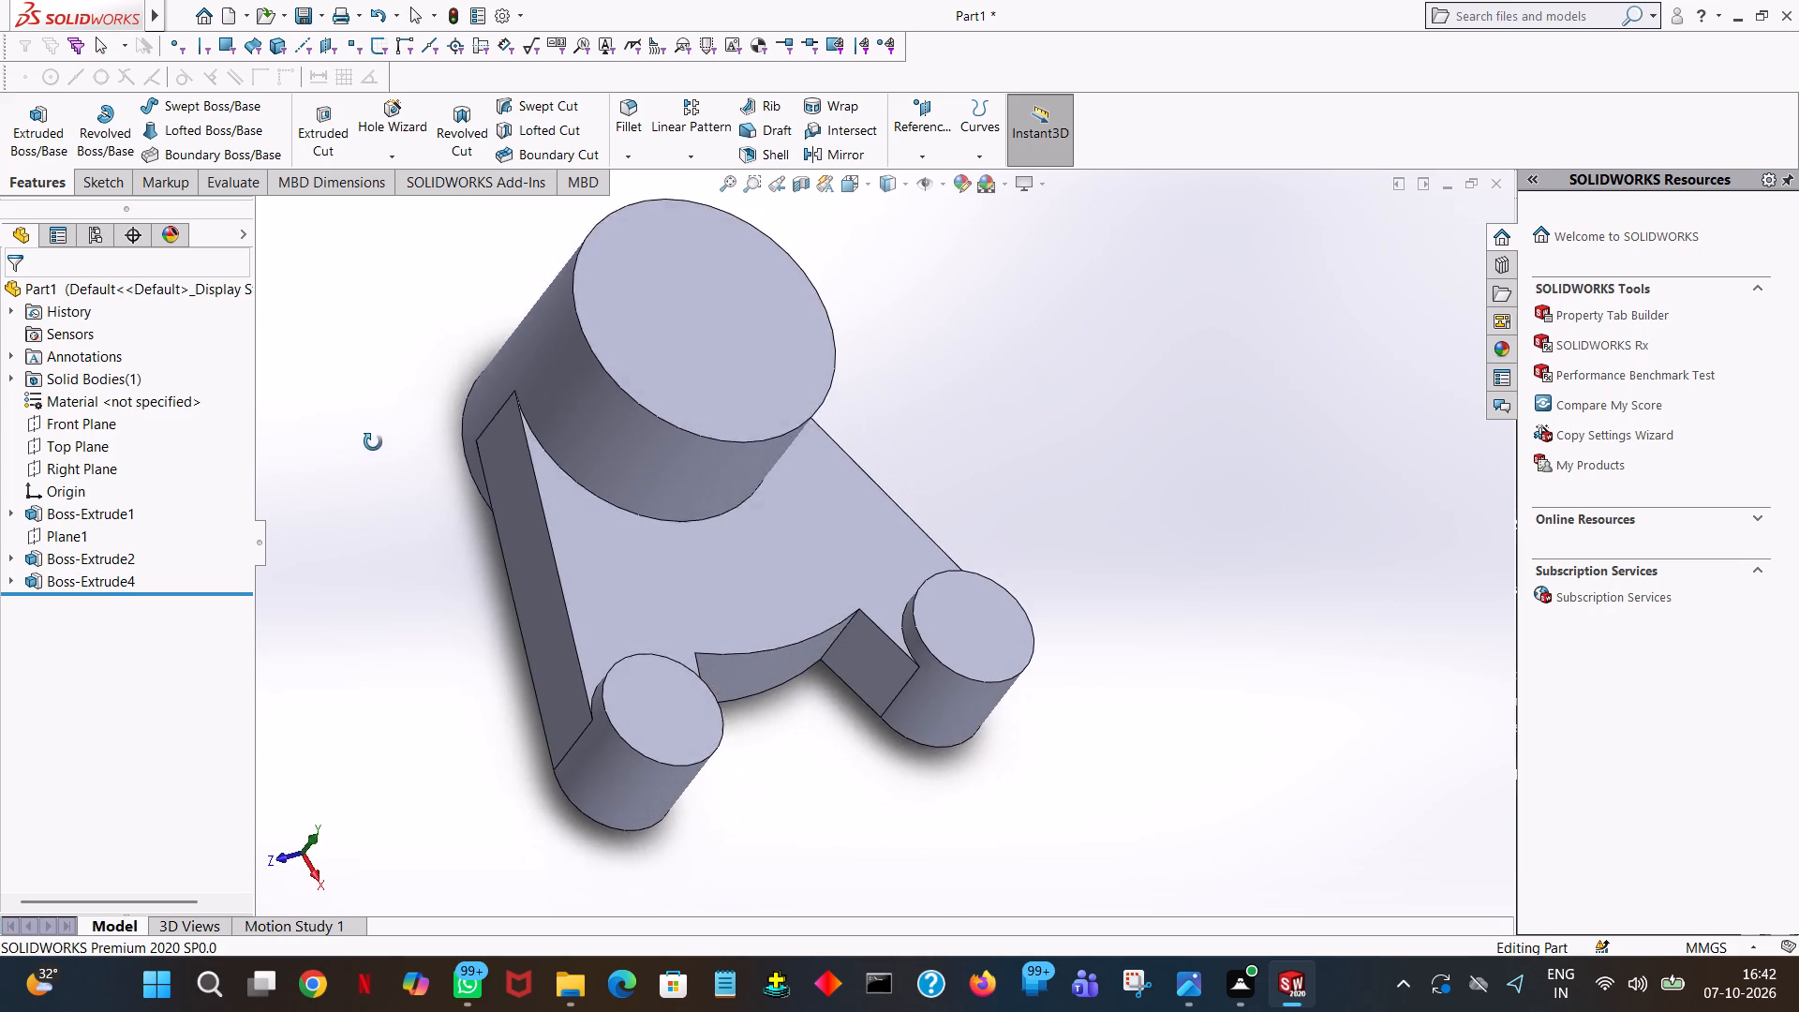
middle_click_drag(373, 442, 373, 419)
middle_click_drag(999, 787, 969, 777)
middle_click_drag(914, 702, 934, 631)
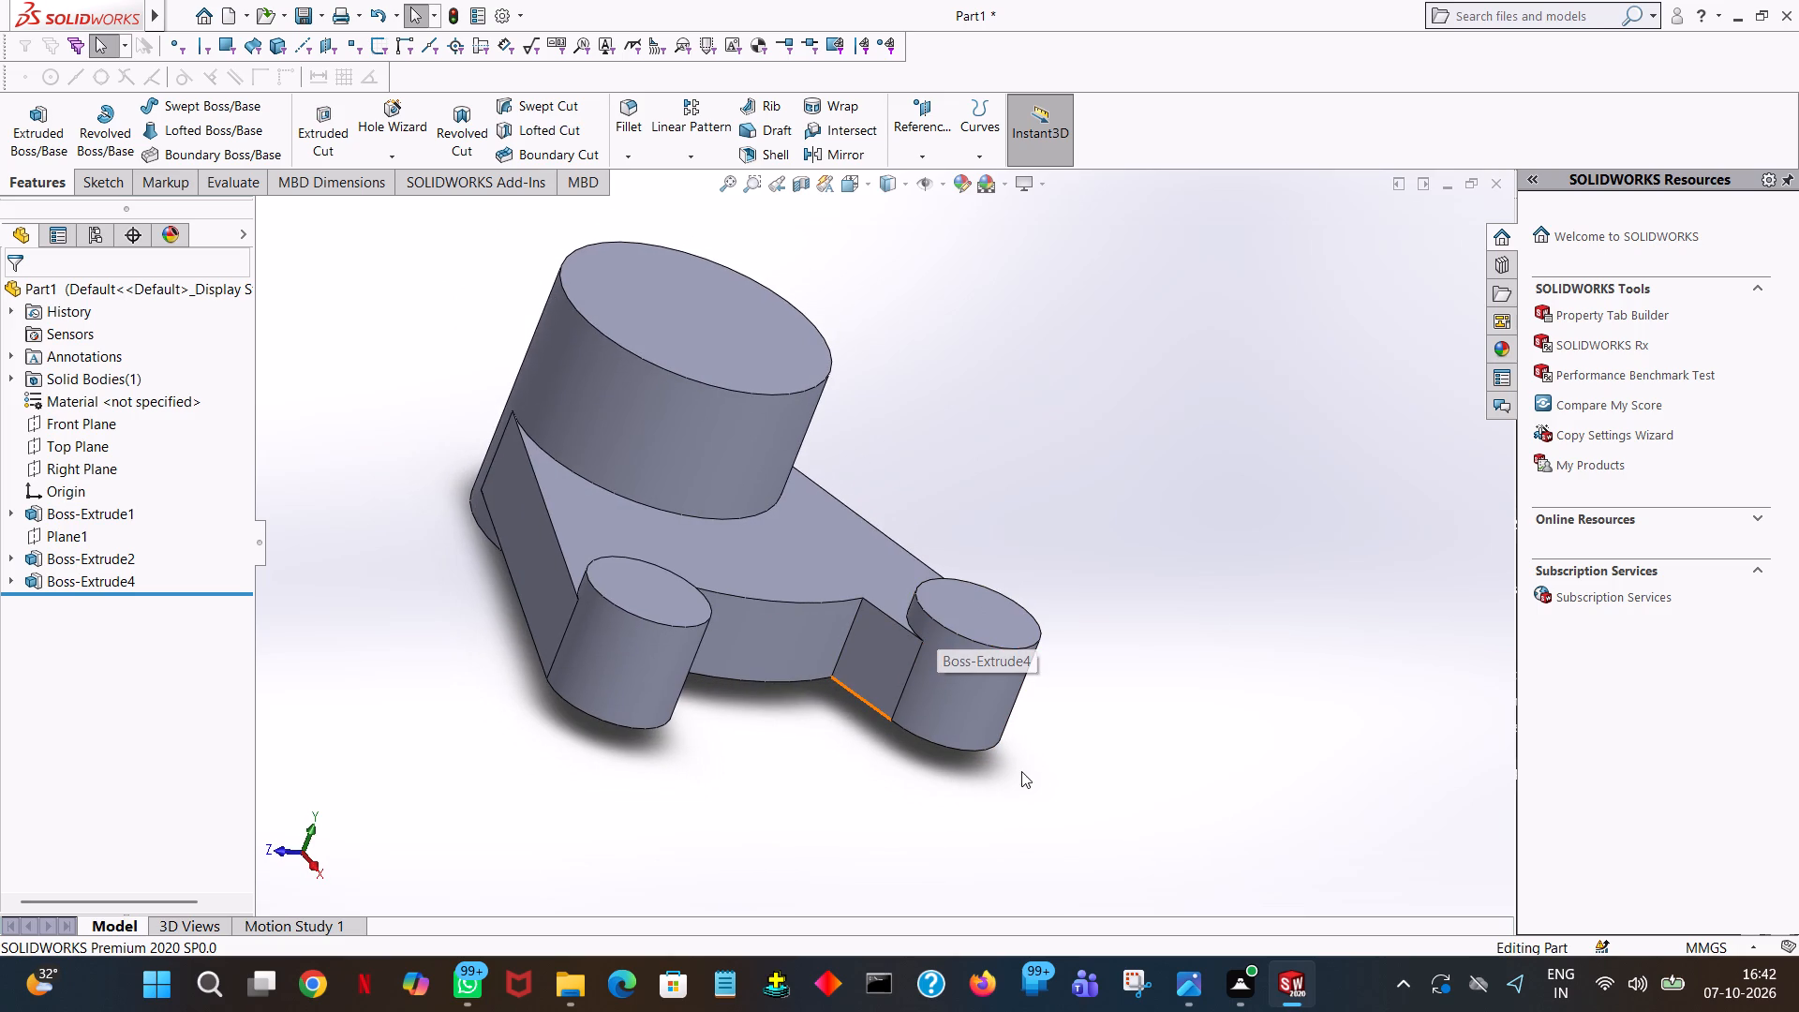
middle_click(1017, 768)
middle_click_drag(1093, 729, 1124, 640)
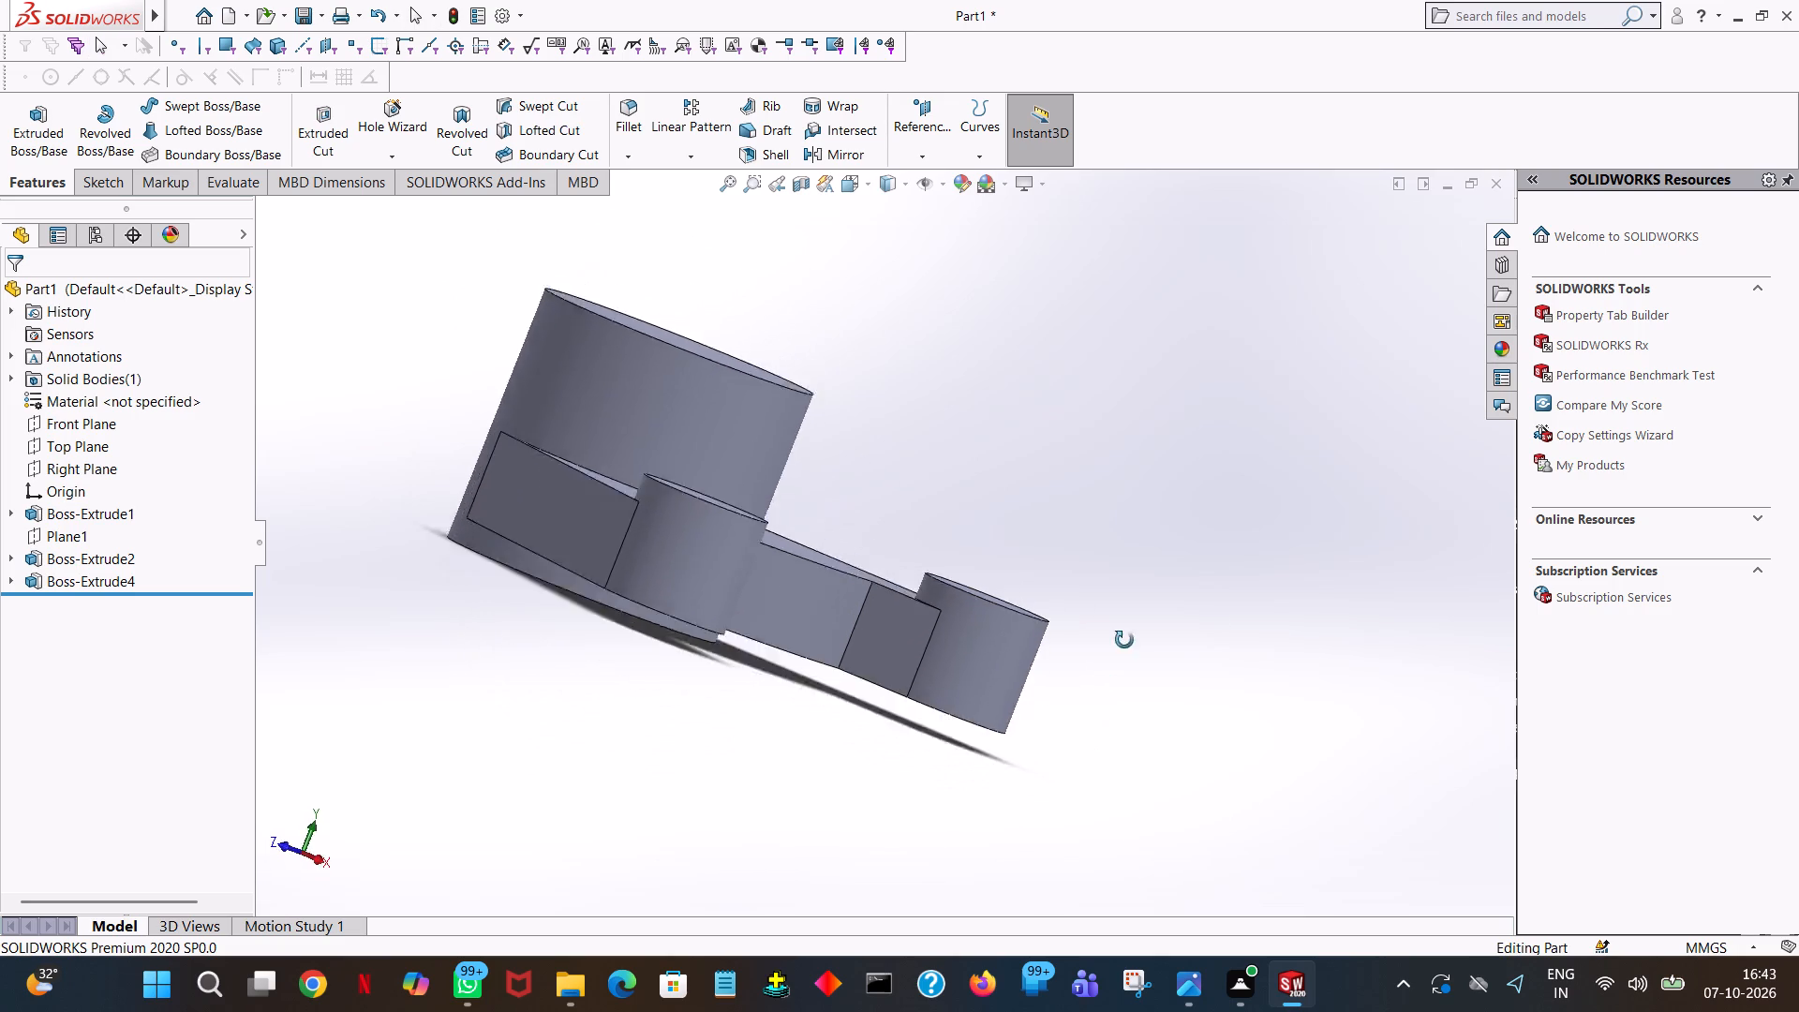
middle_click_drag(1124, 640, 1281, 722)
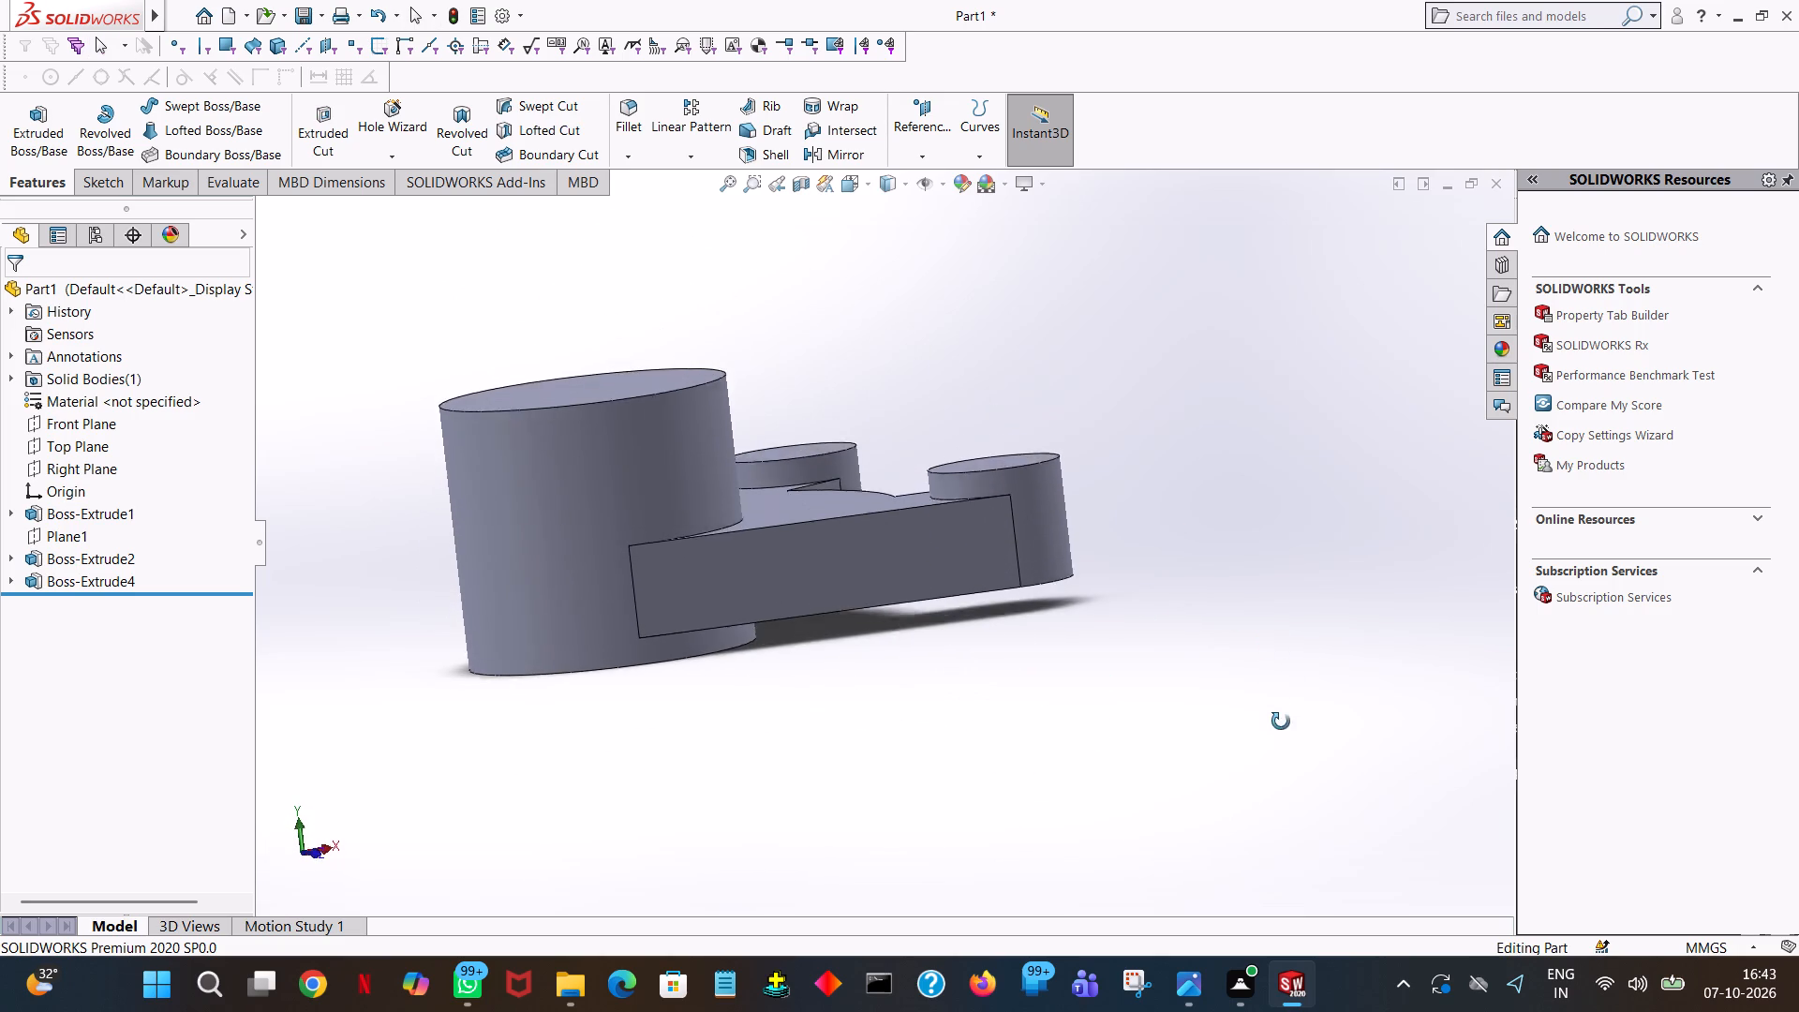
middle_click_drag(1281, 722, 1279, 932)
middle_click_drag(1261, 719, 1261, 770)
right_click_drag(1261, 719, 1261, 770)
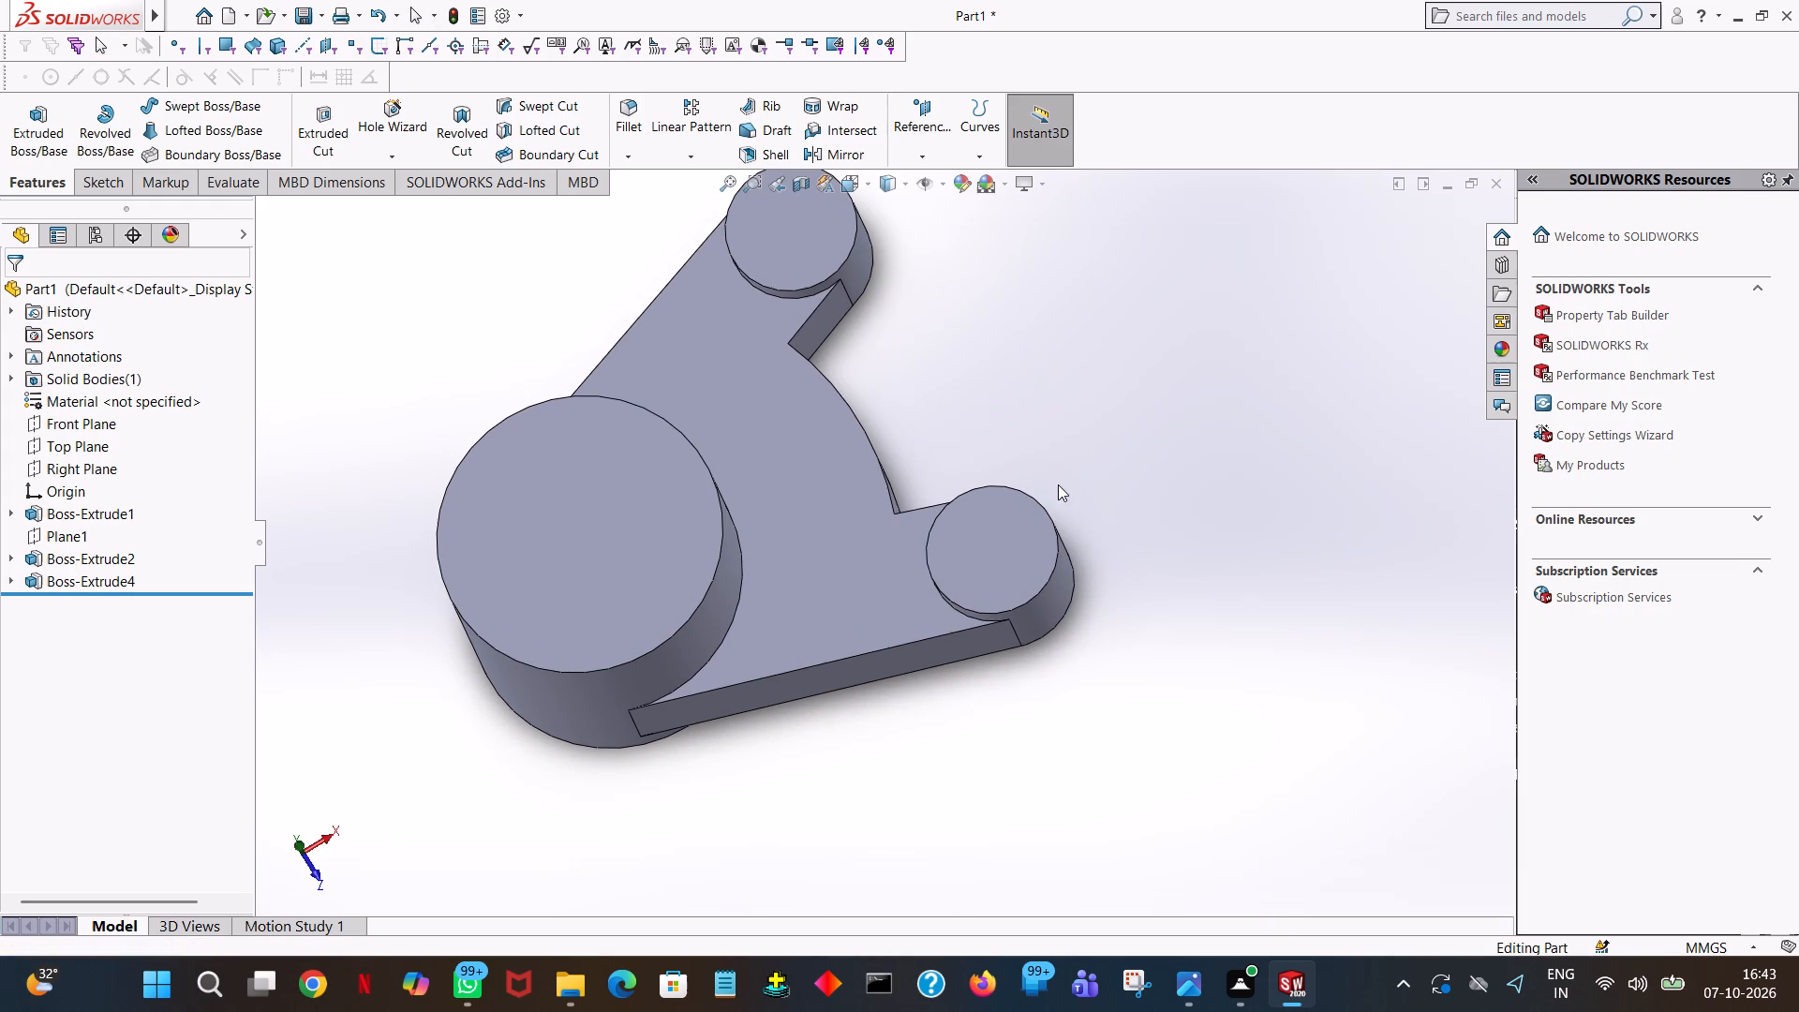
middle_click_drag(1157, 438, 1166, 490)
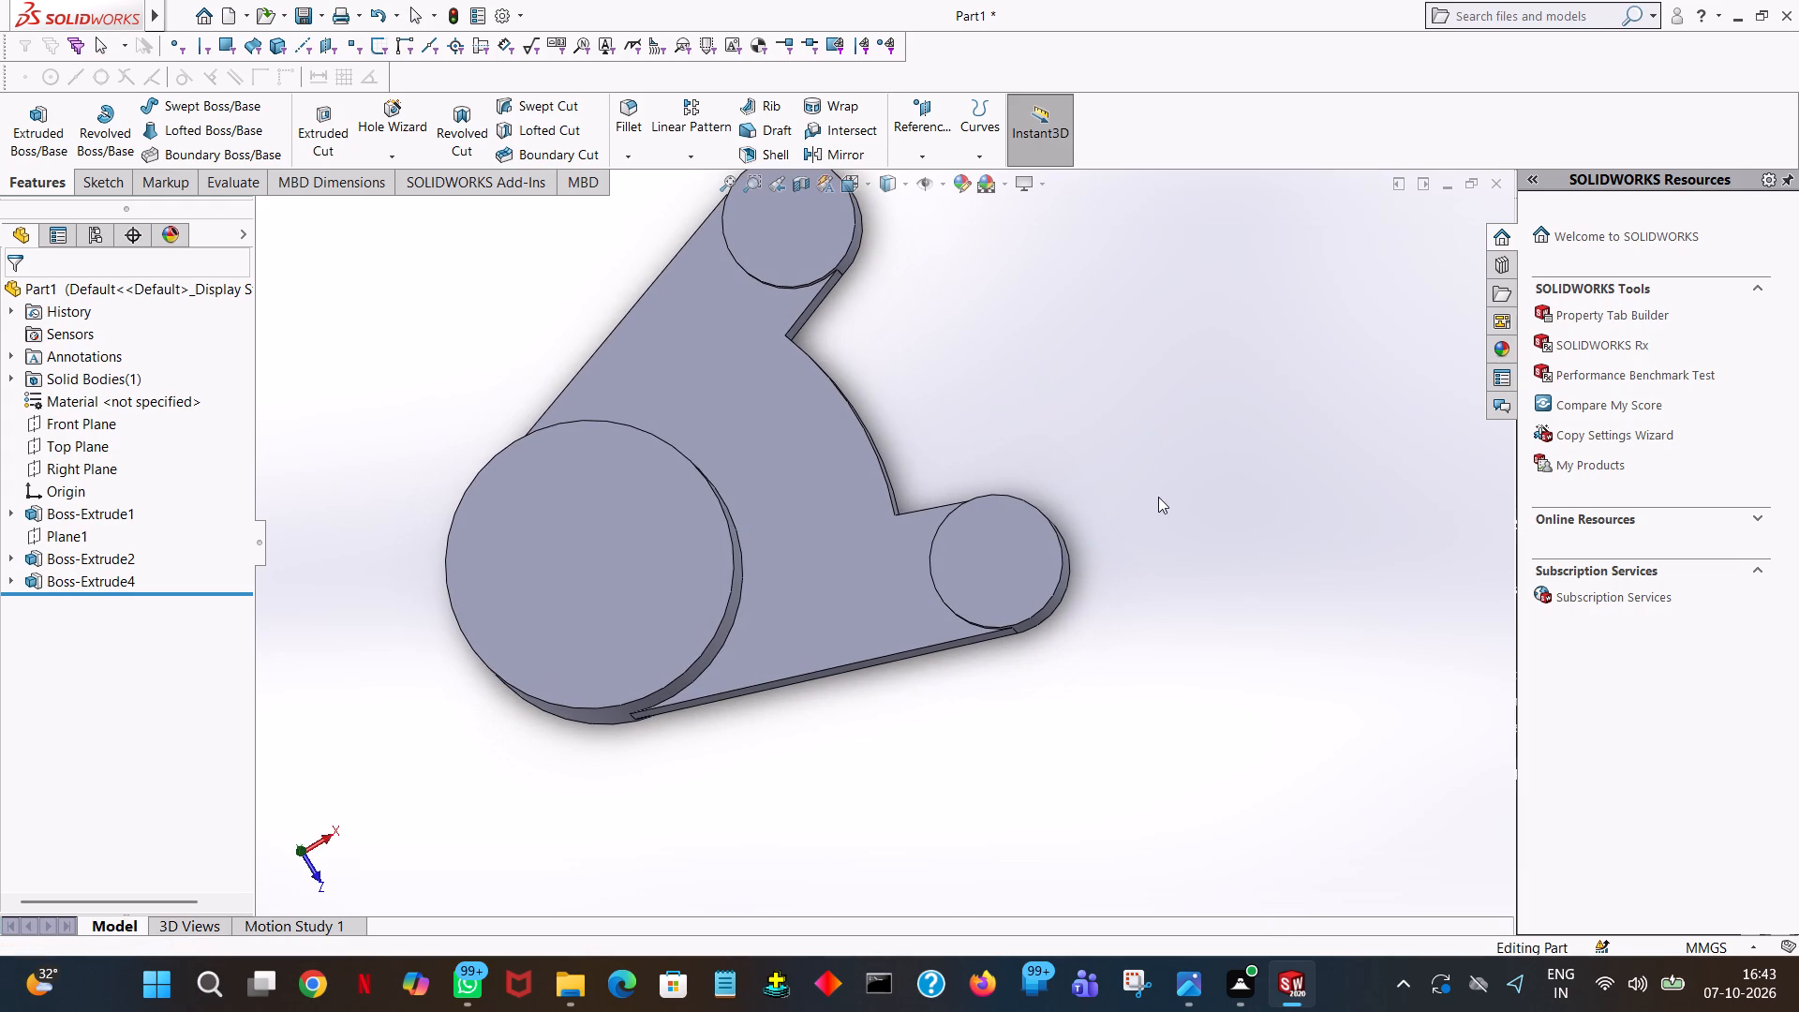
middle_click_drag(1016, 380, 933, 413)
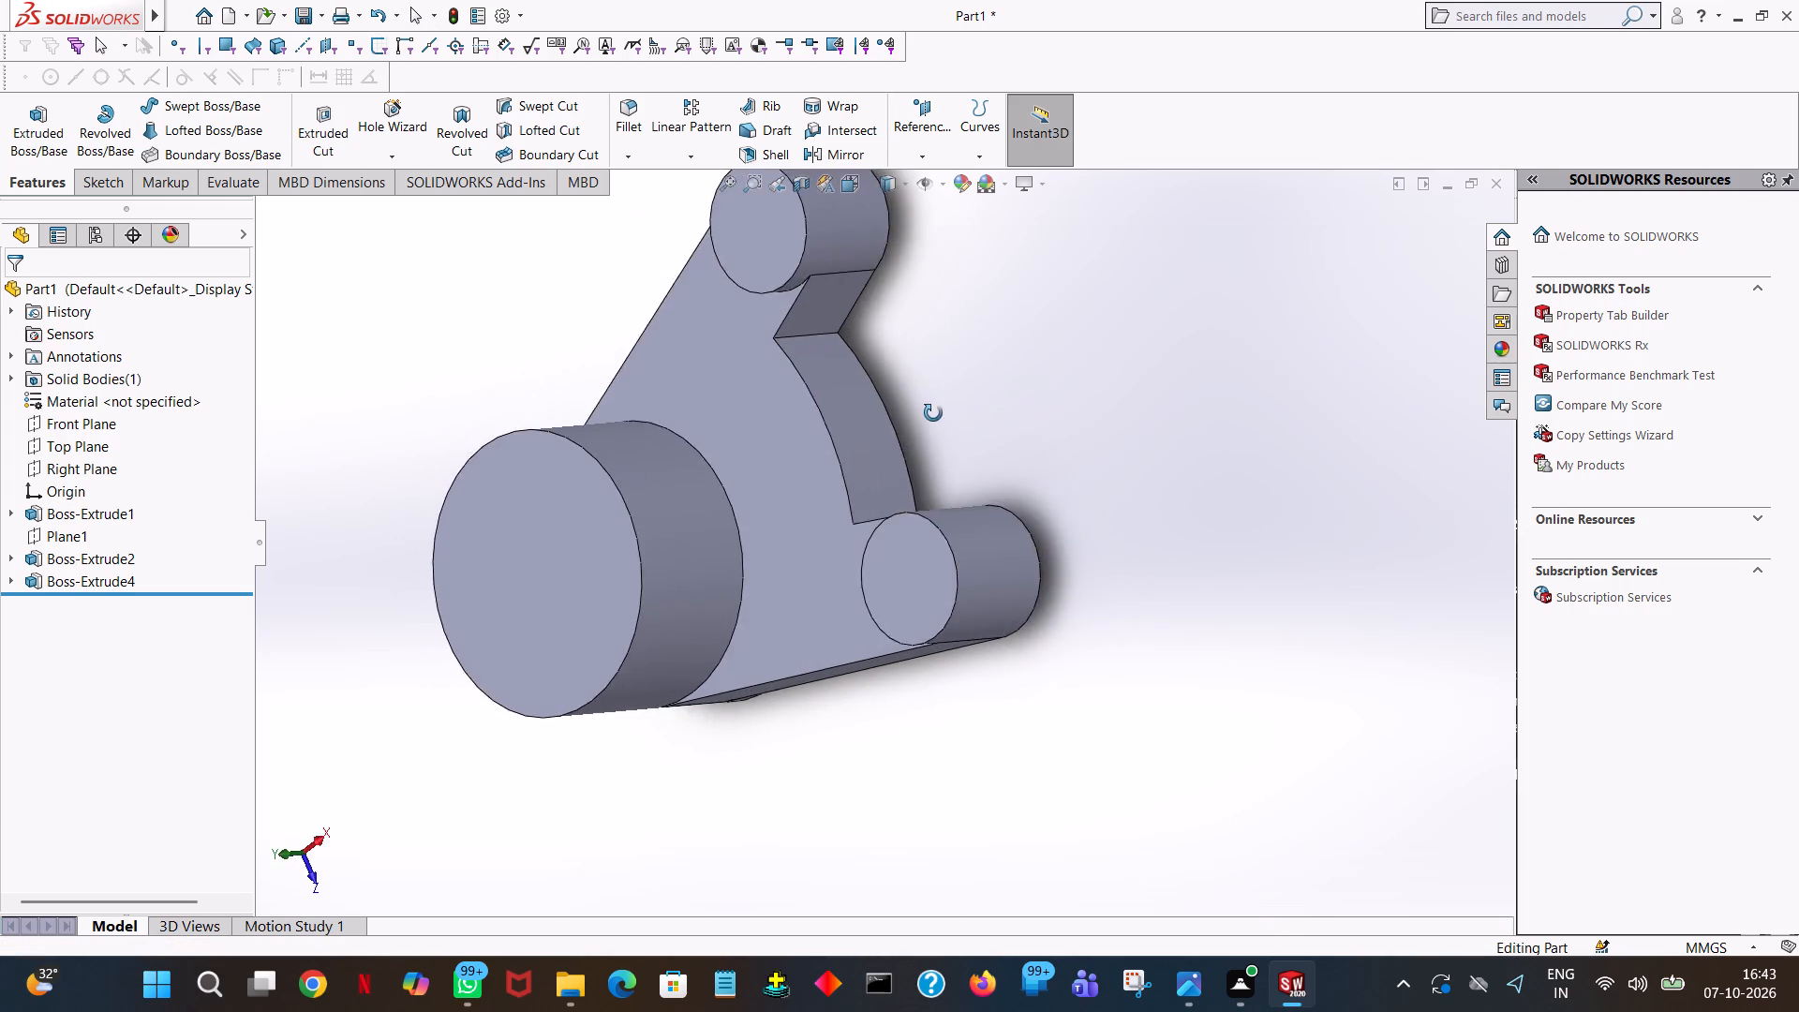
middle_click_drag(933, 413, 1026, 288)
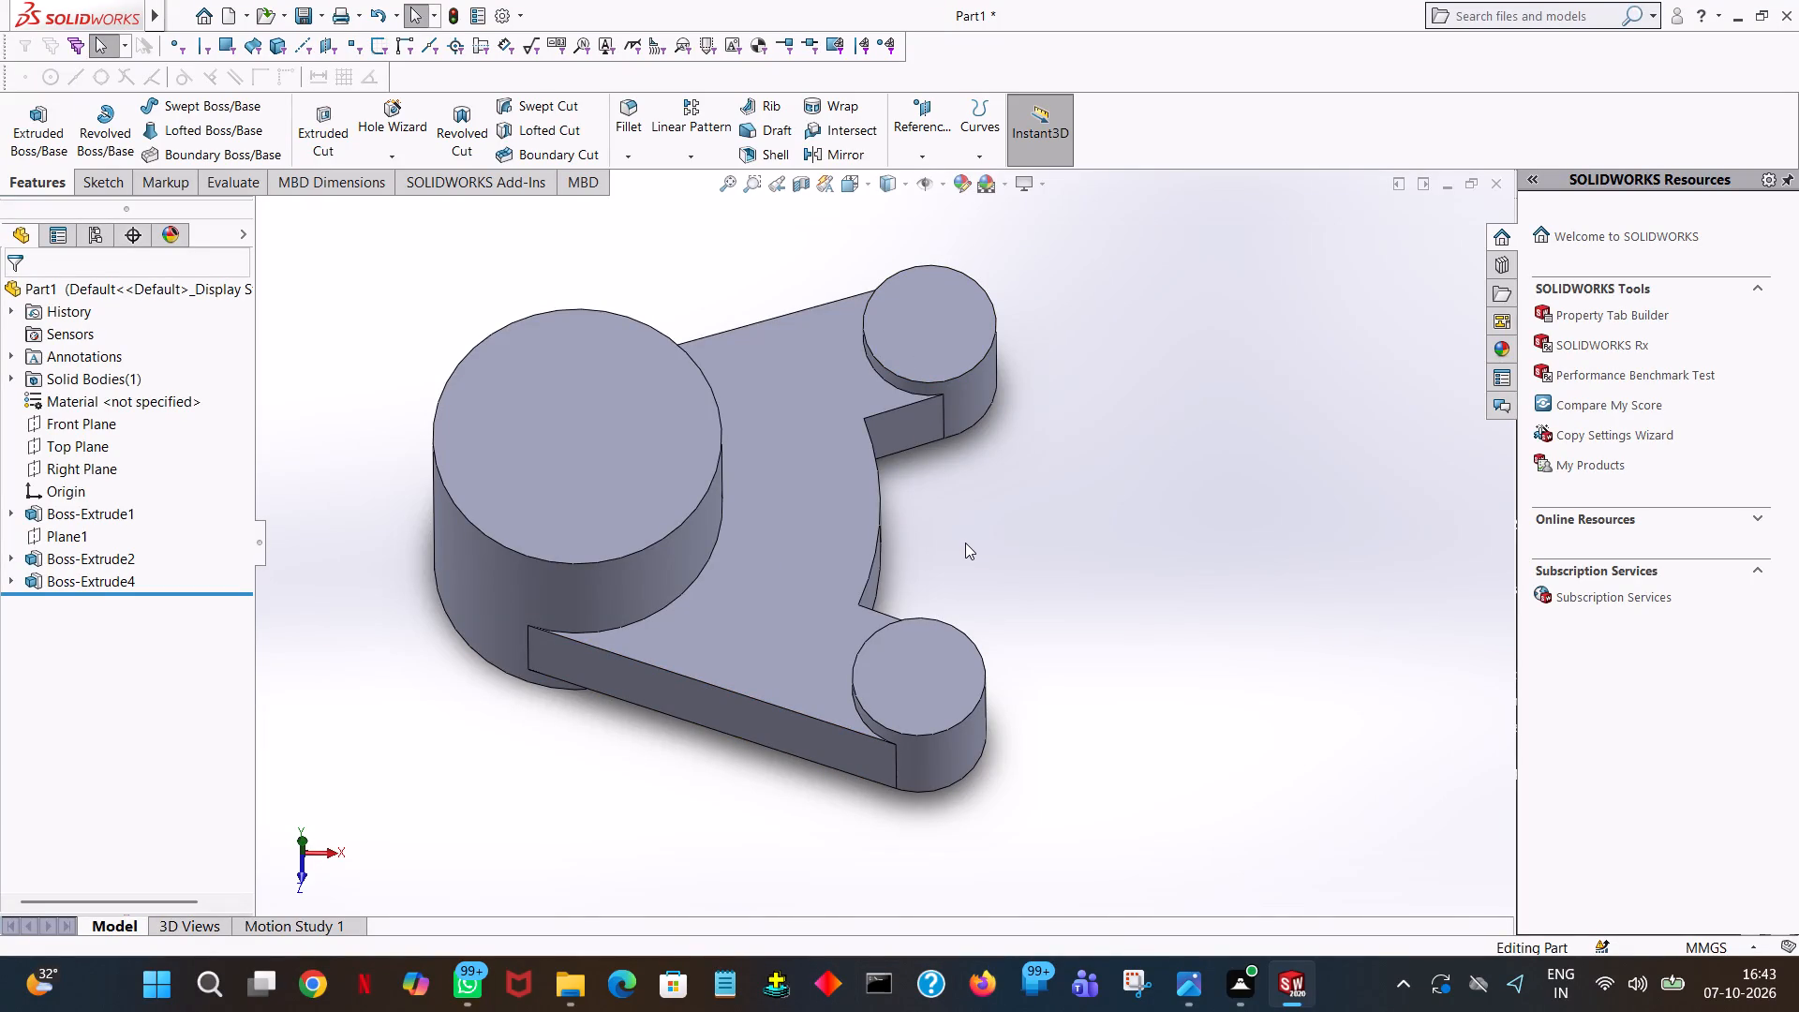
Inspect the bracket's side profile and underside, including the arm's bottom face and the cylinder's base.
middle_click_drag(1068, 531, 1071, 499)
middle_click_drag(1071, 499, 1100, 344)
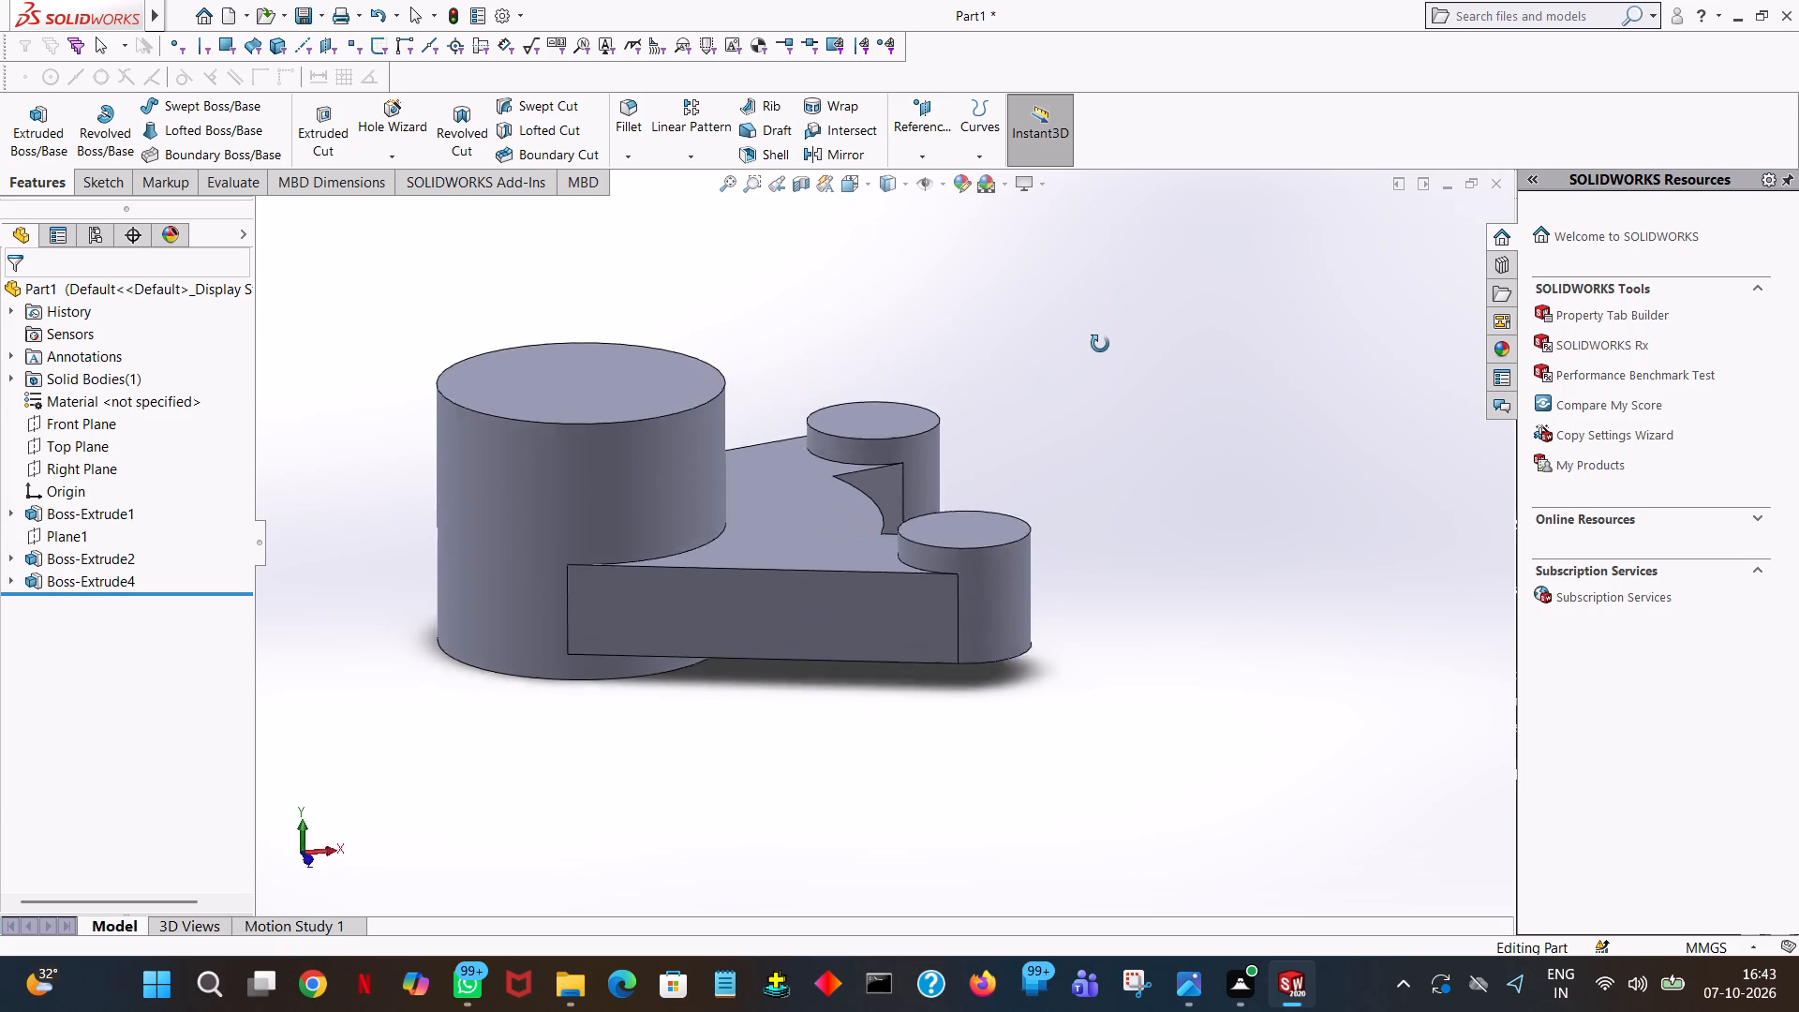
middle_click_drag(1100, 344, 1100, 332)
middle_click_drag(455, 290, 486, 379)
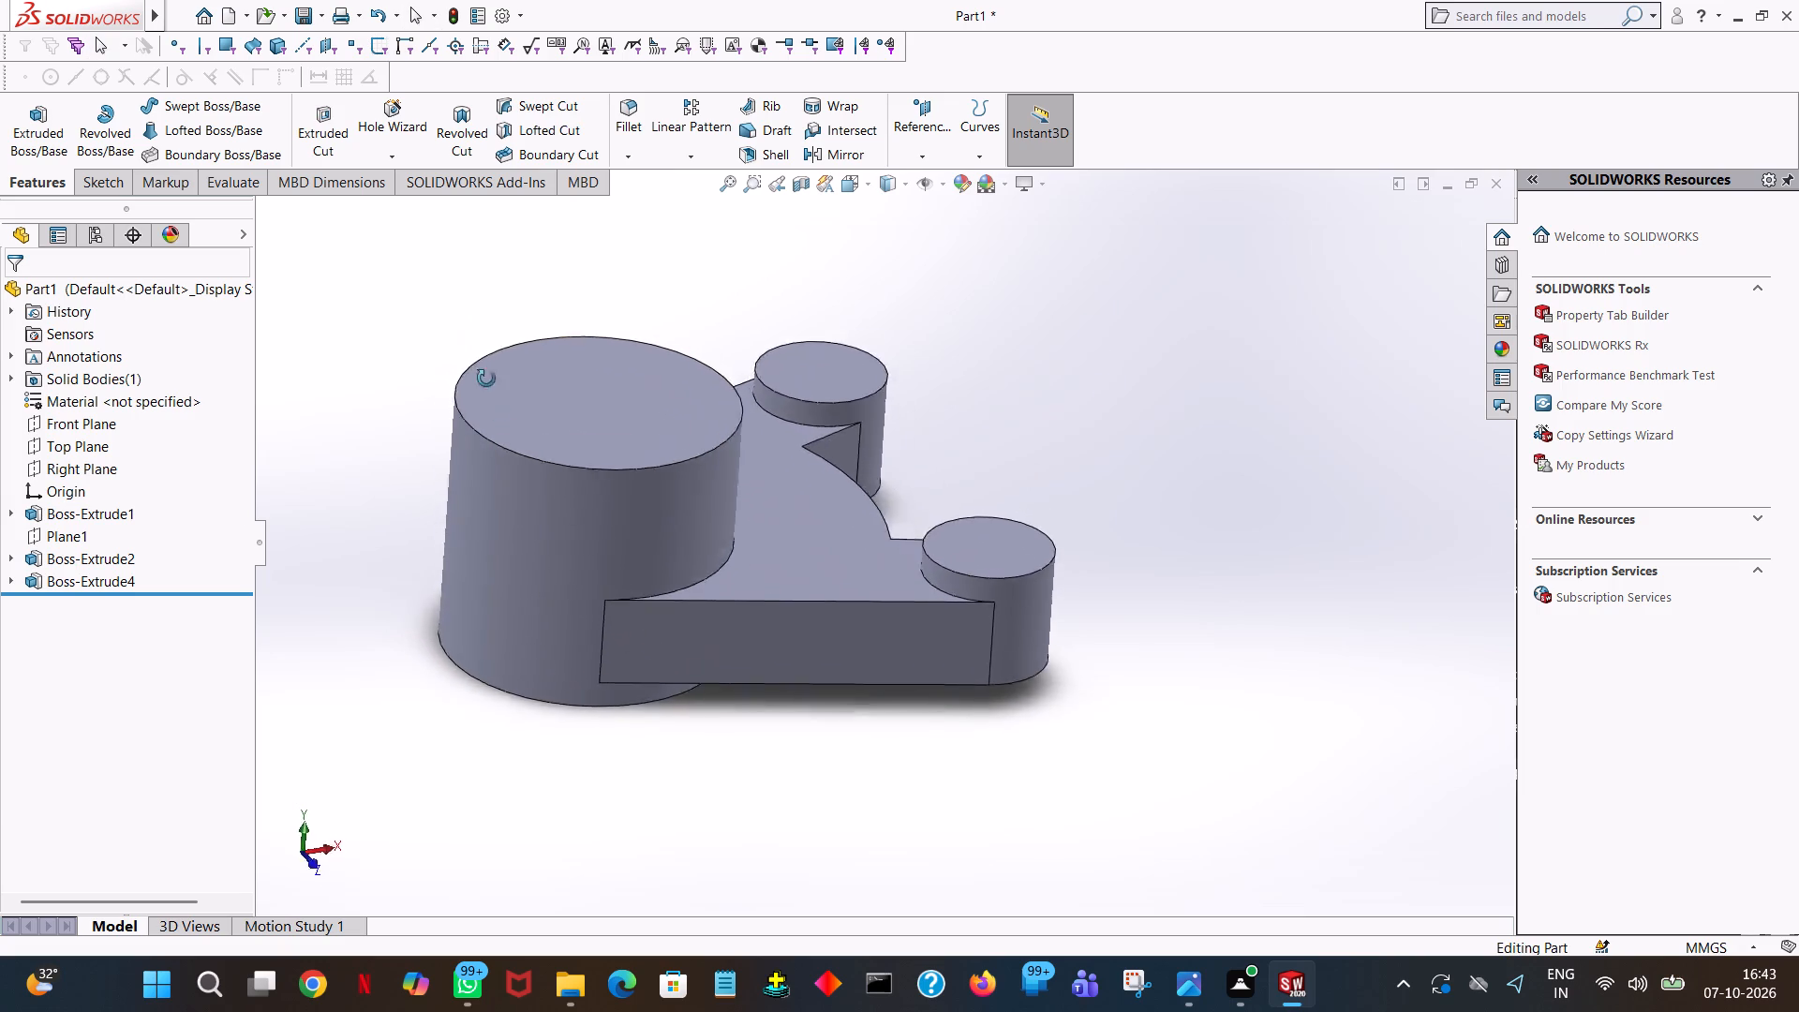
middle_click_drag(486, 379, 1192, 597)
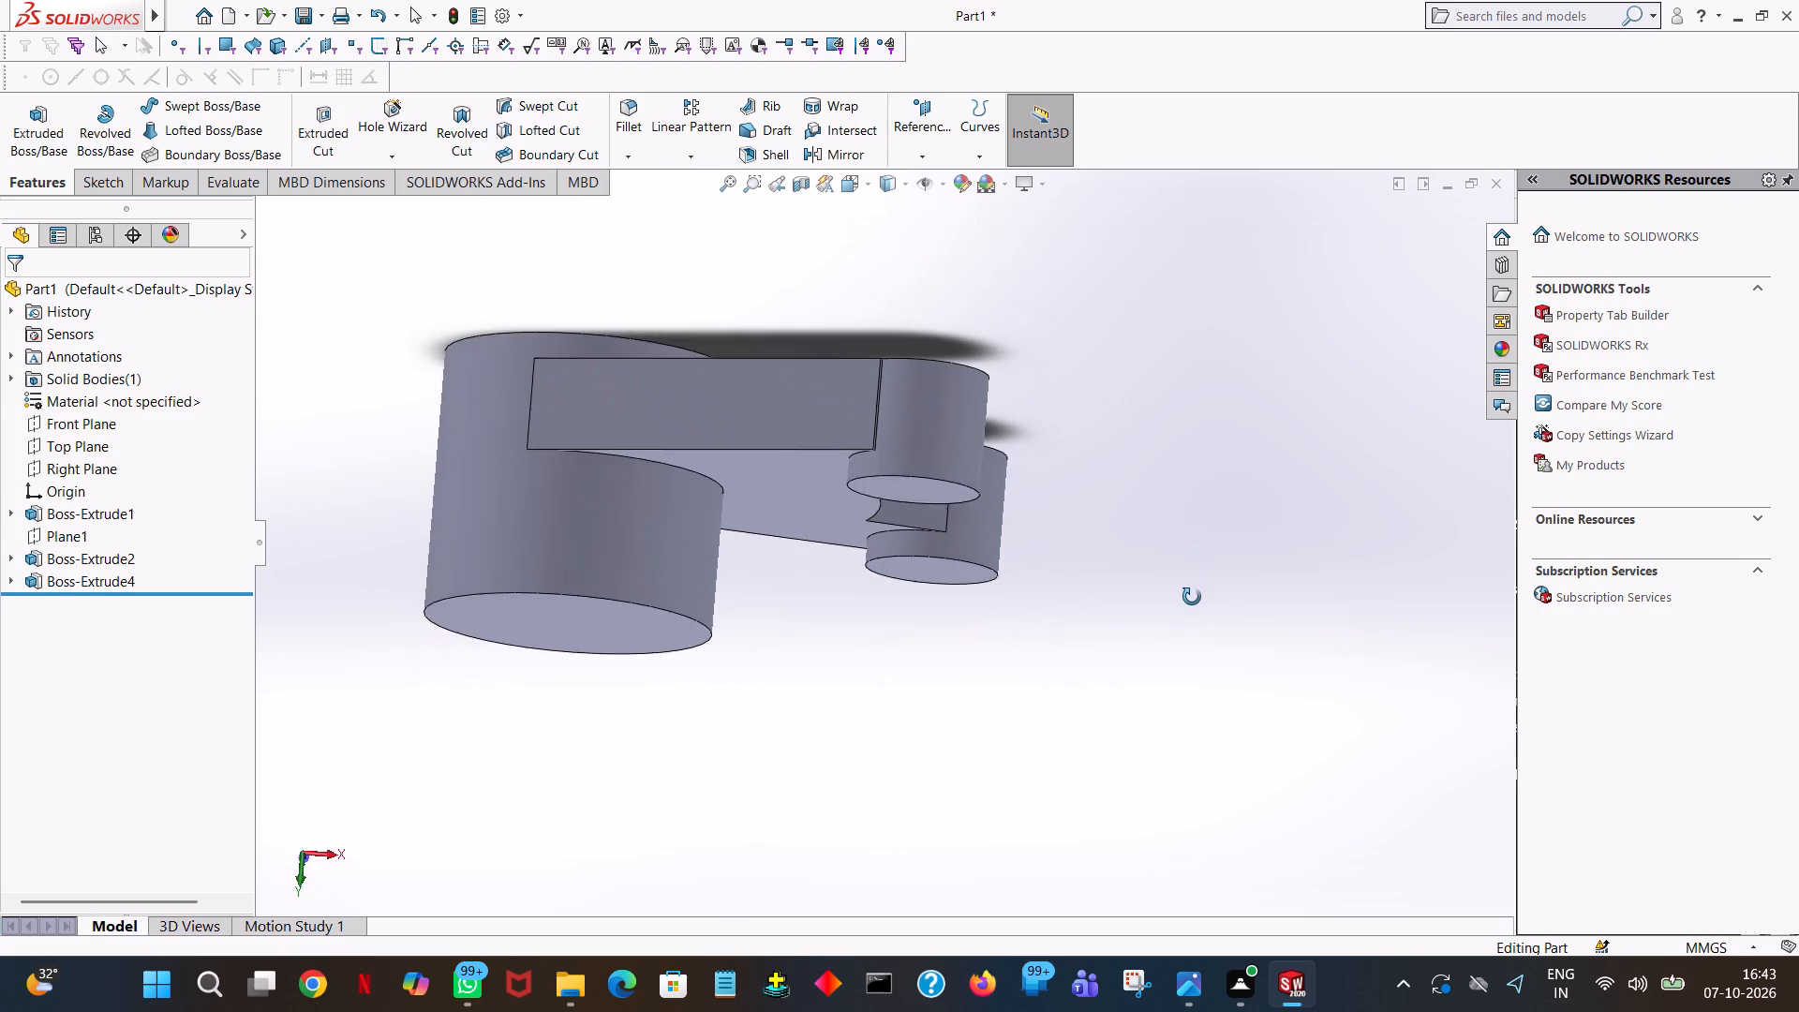
middle_click_drag(1192, 597, 1096, 742)
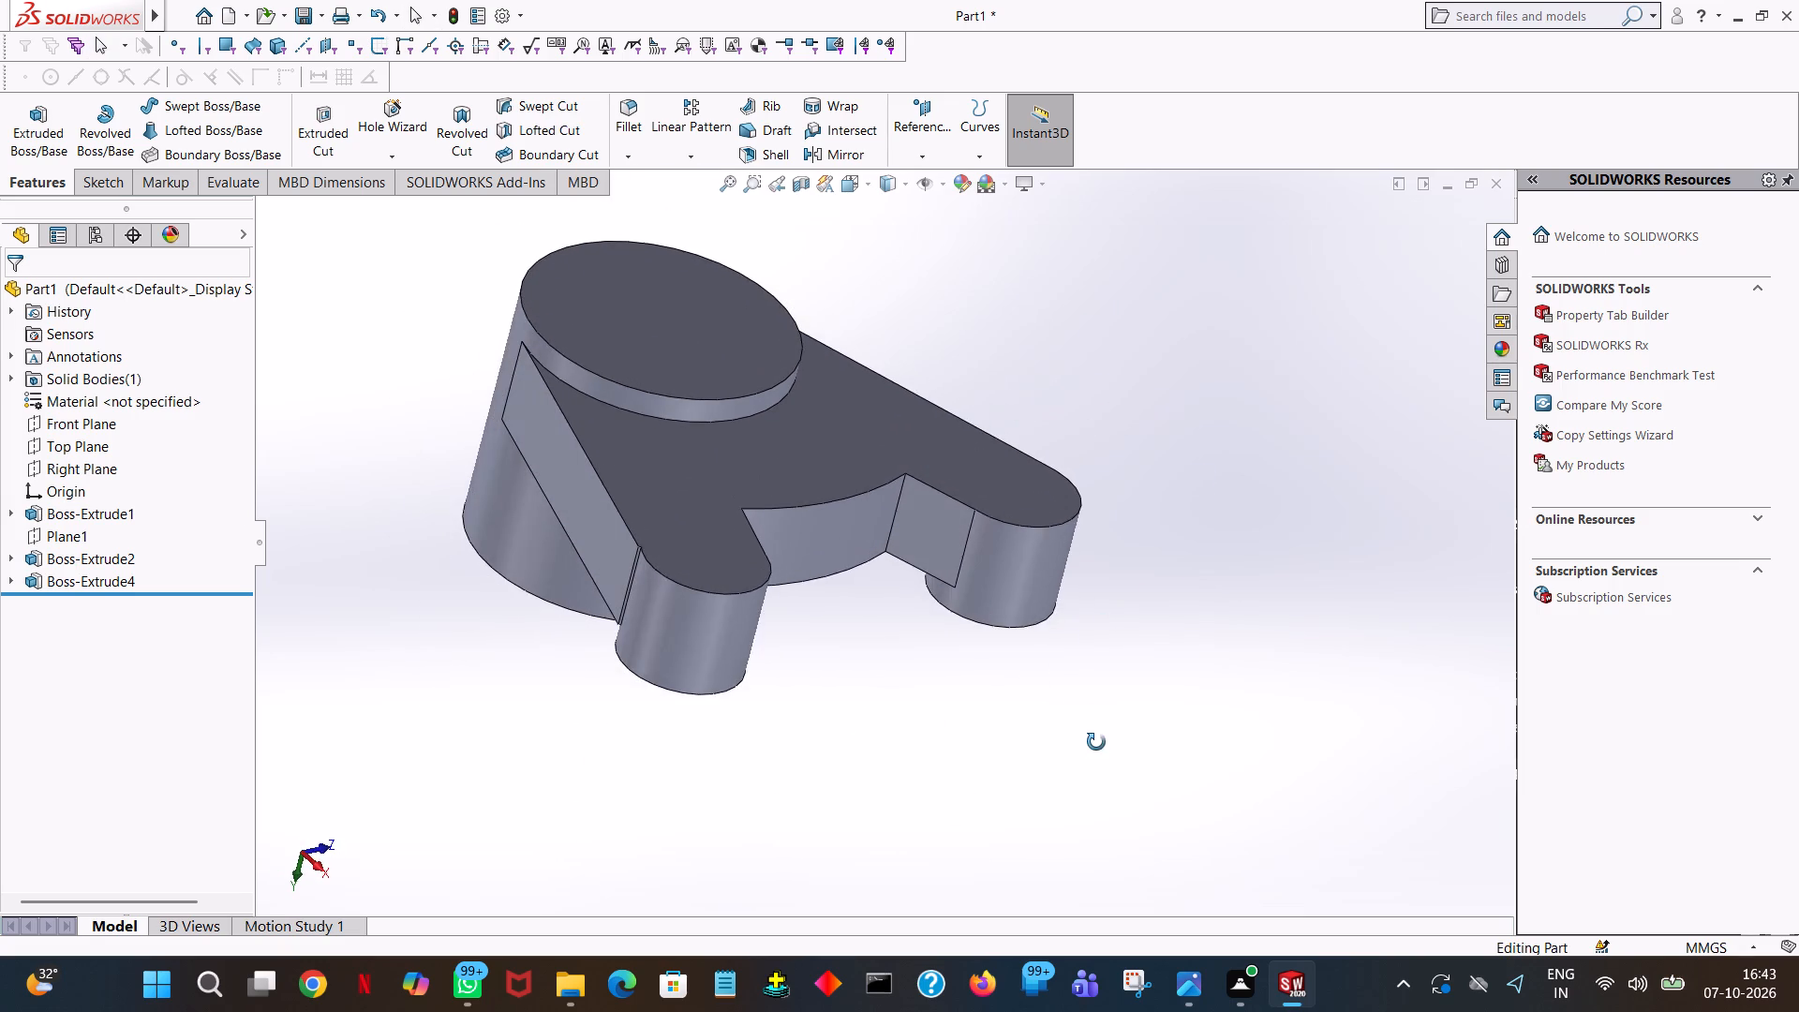
middle_click_drag(1096, 742, 963, 915)
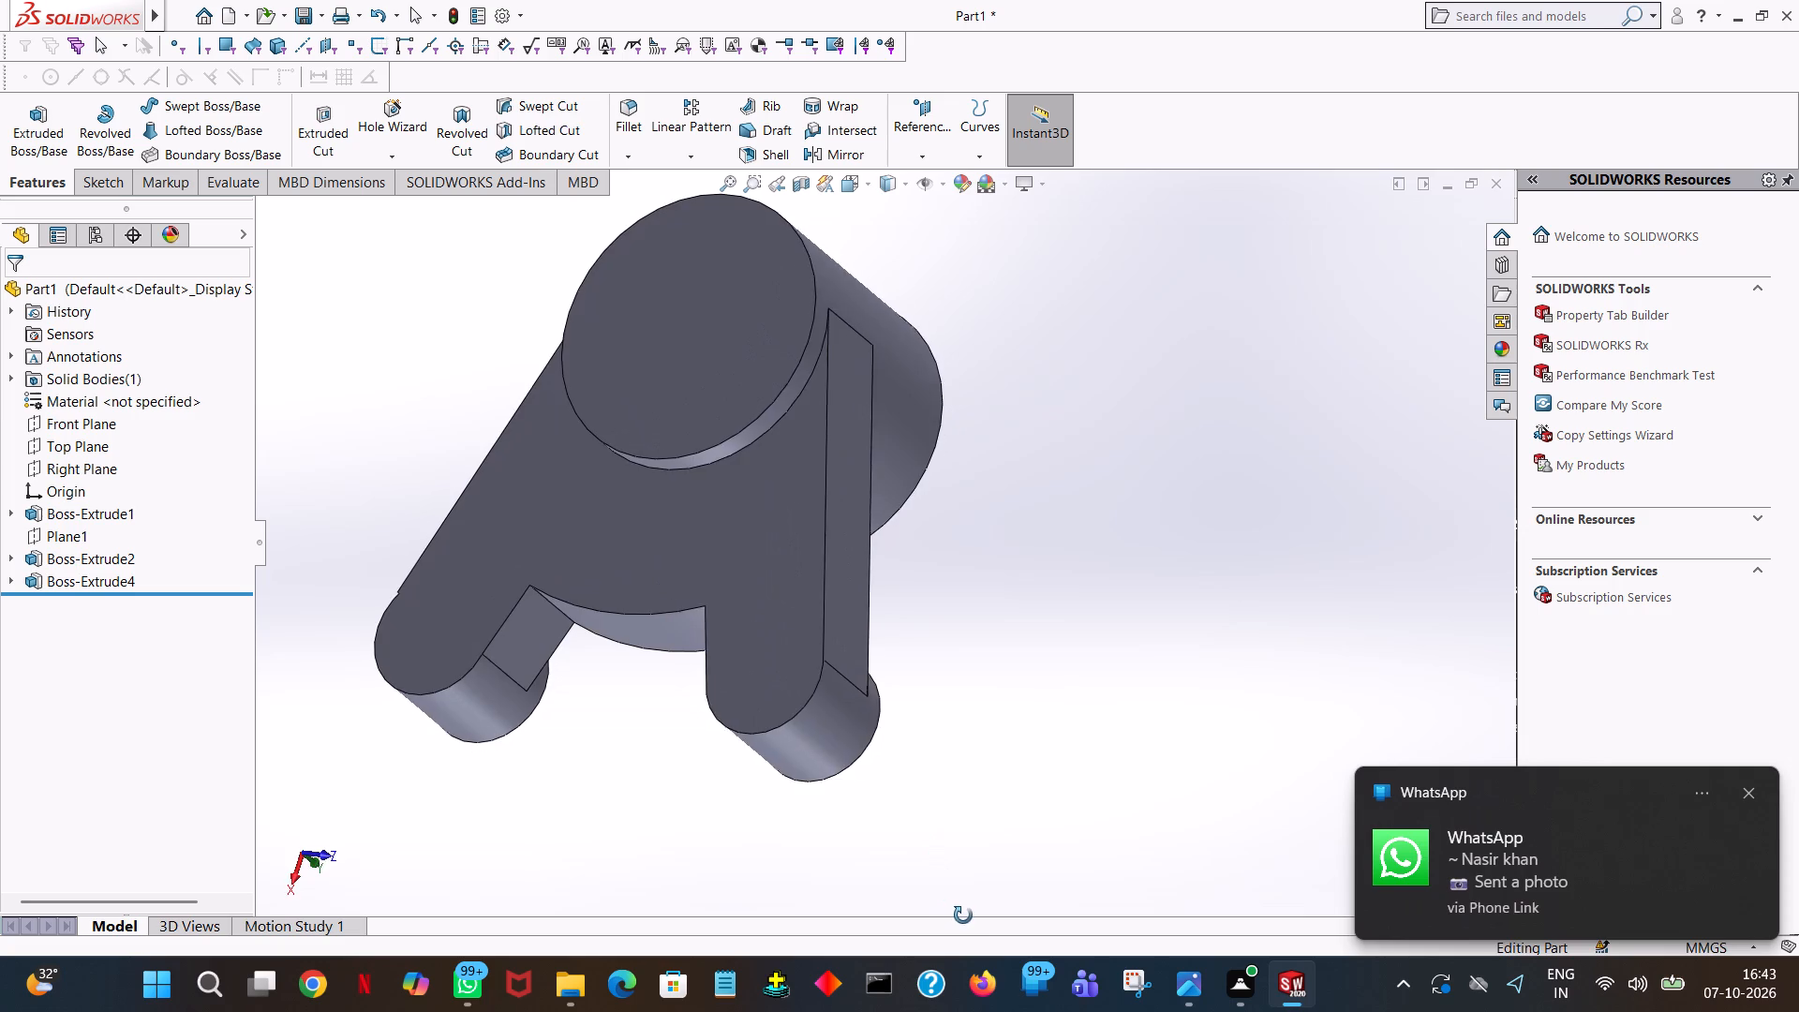
middle_click_drag(963, 915, 1024, 997)
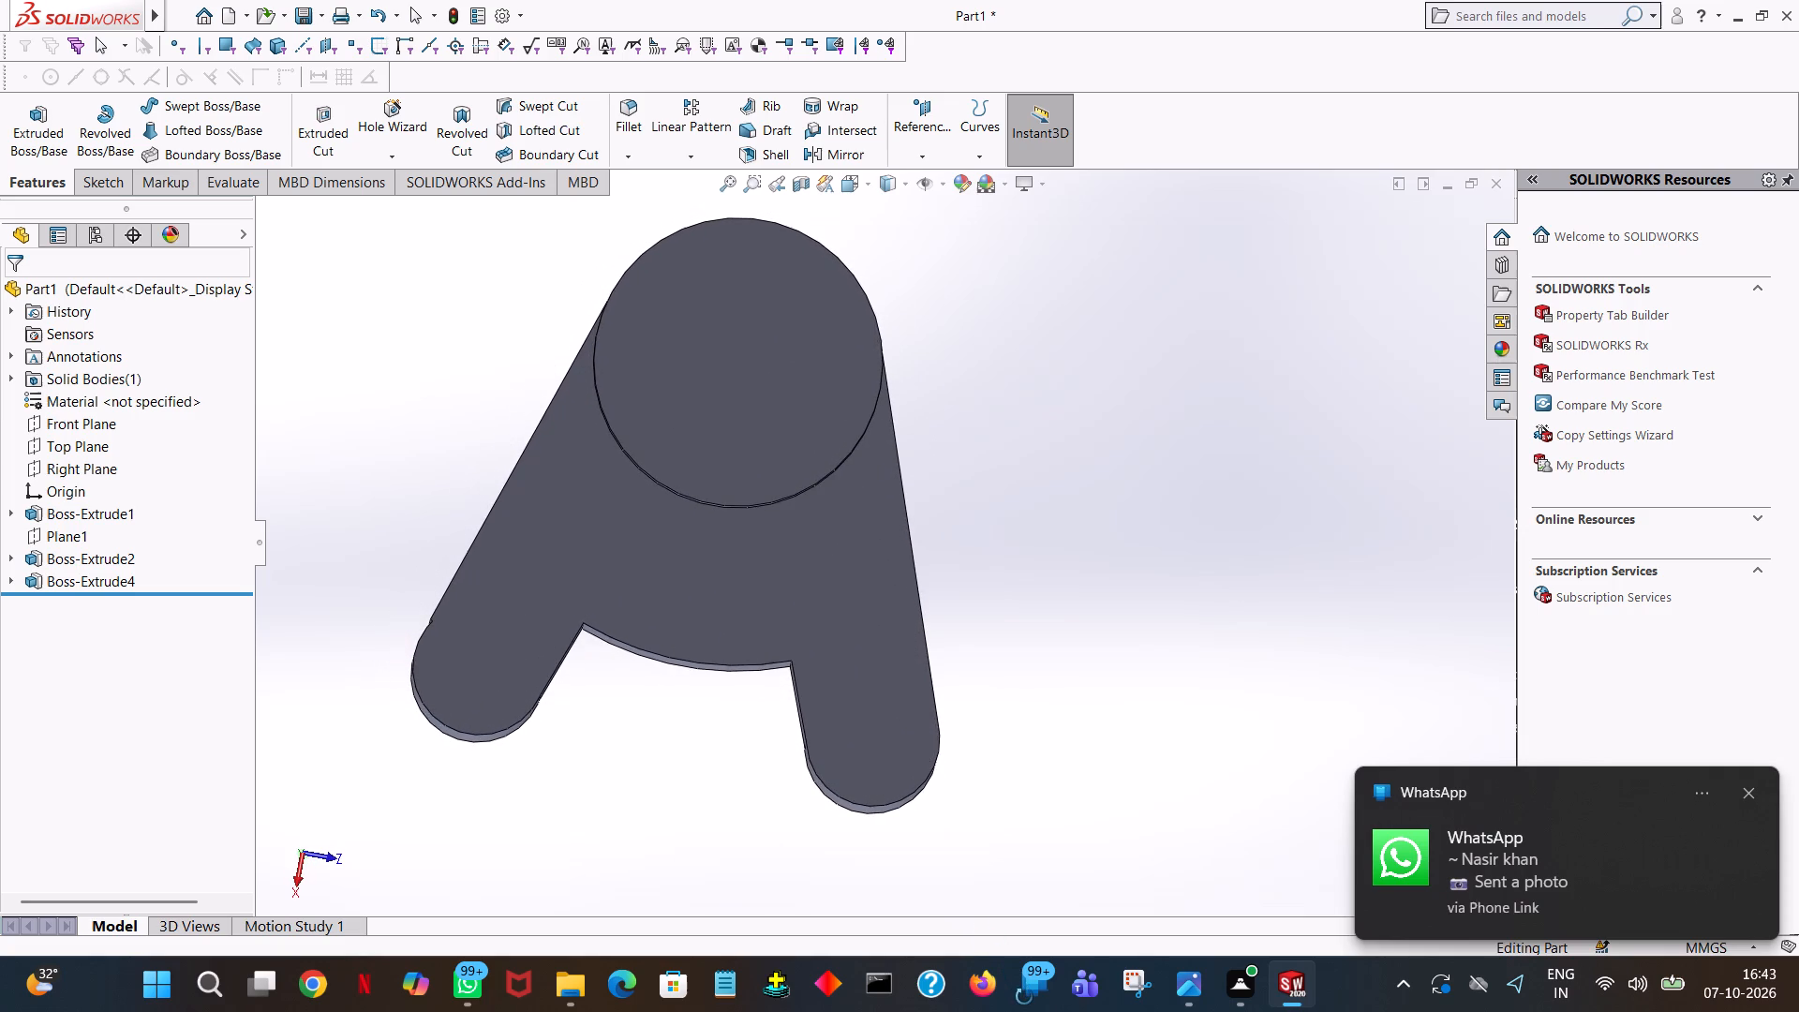
middle_click_drag(1024, 997, 984, 817)
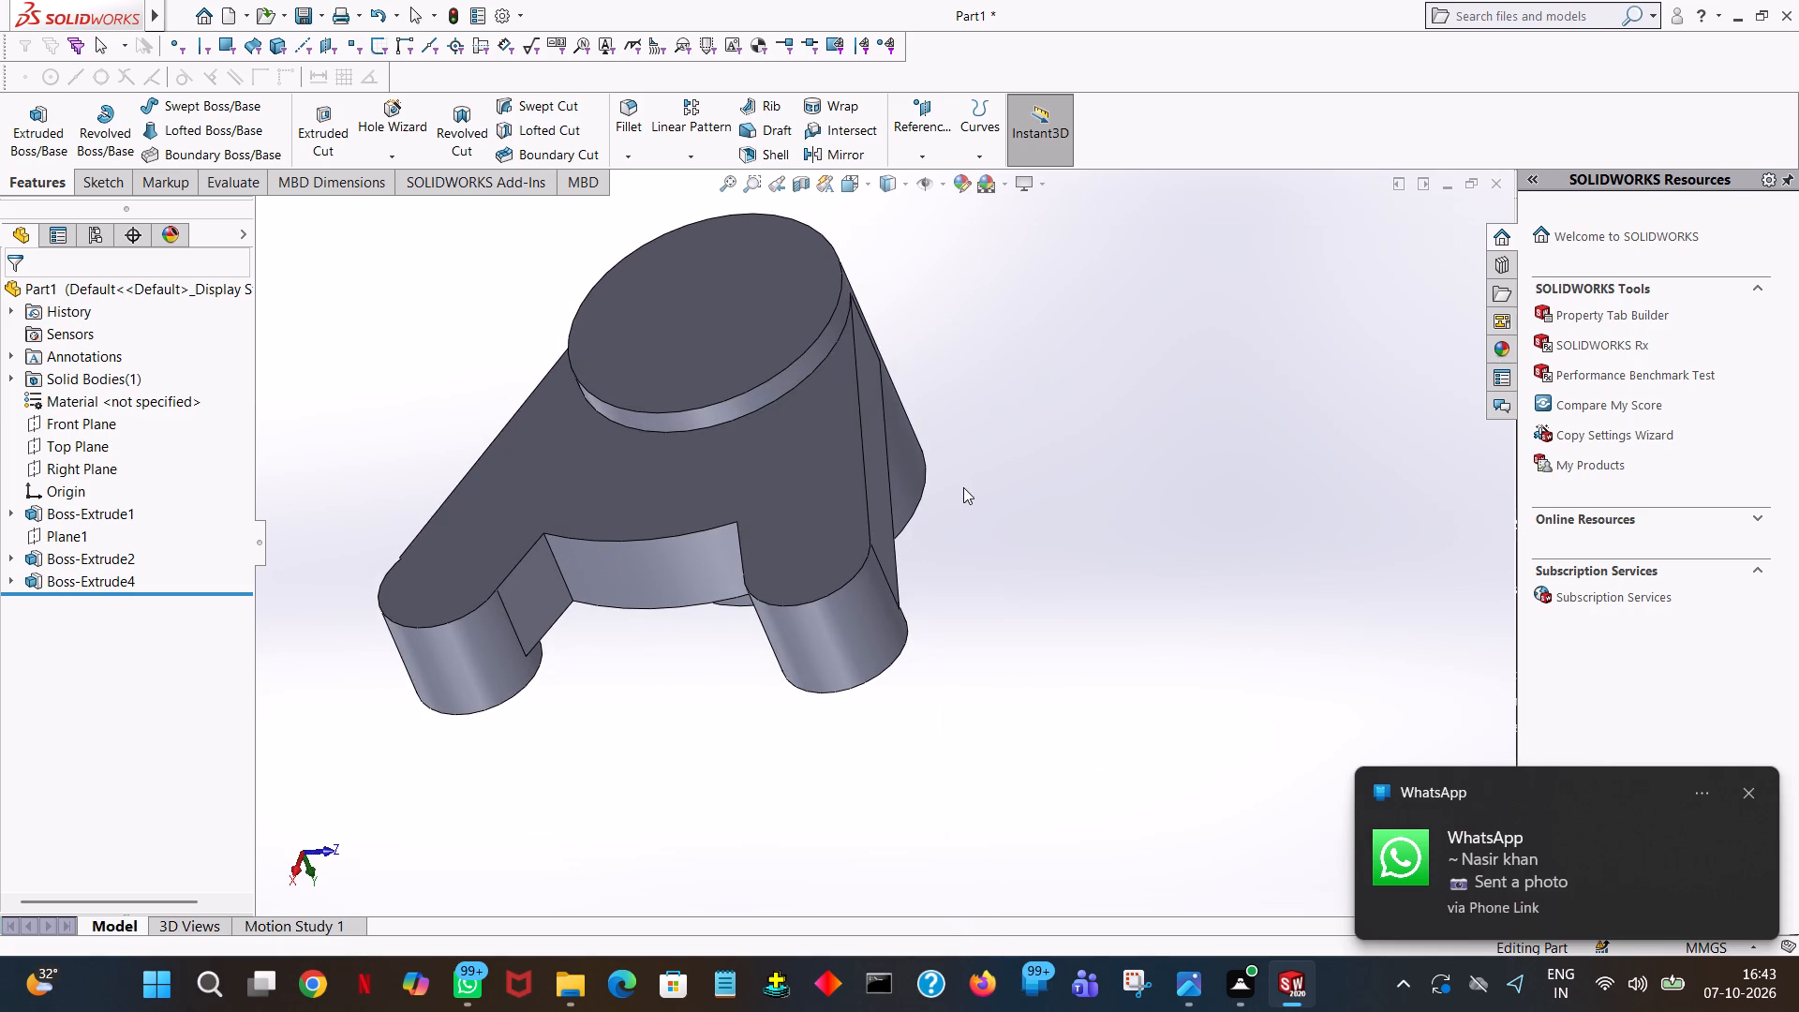
Make Plane1, the reference plane offset from the main cylinder's base, visible.
middle_click_drag(903, 574, 972, 740)
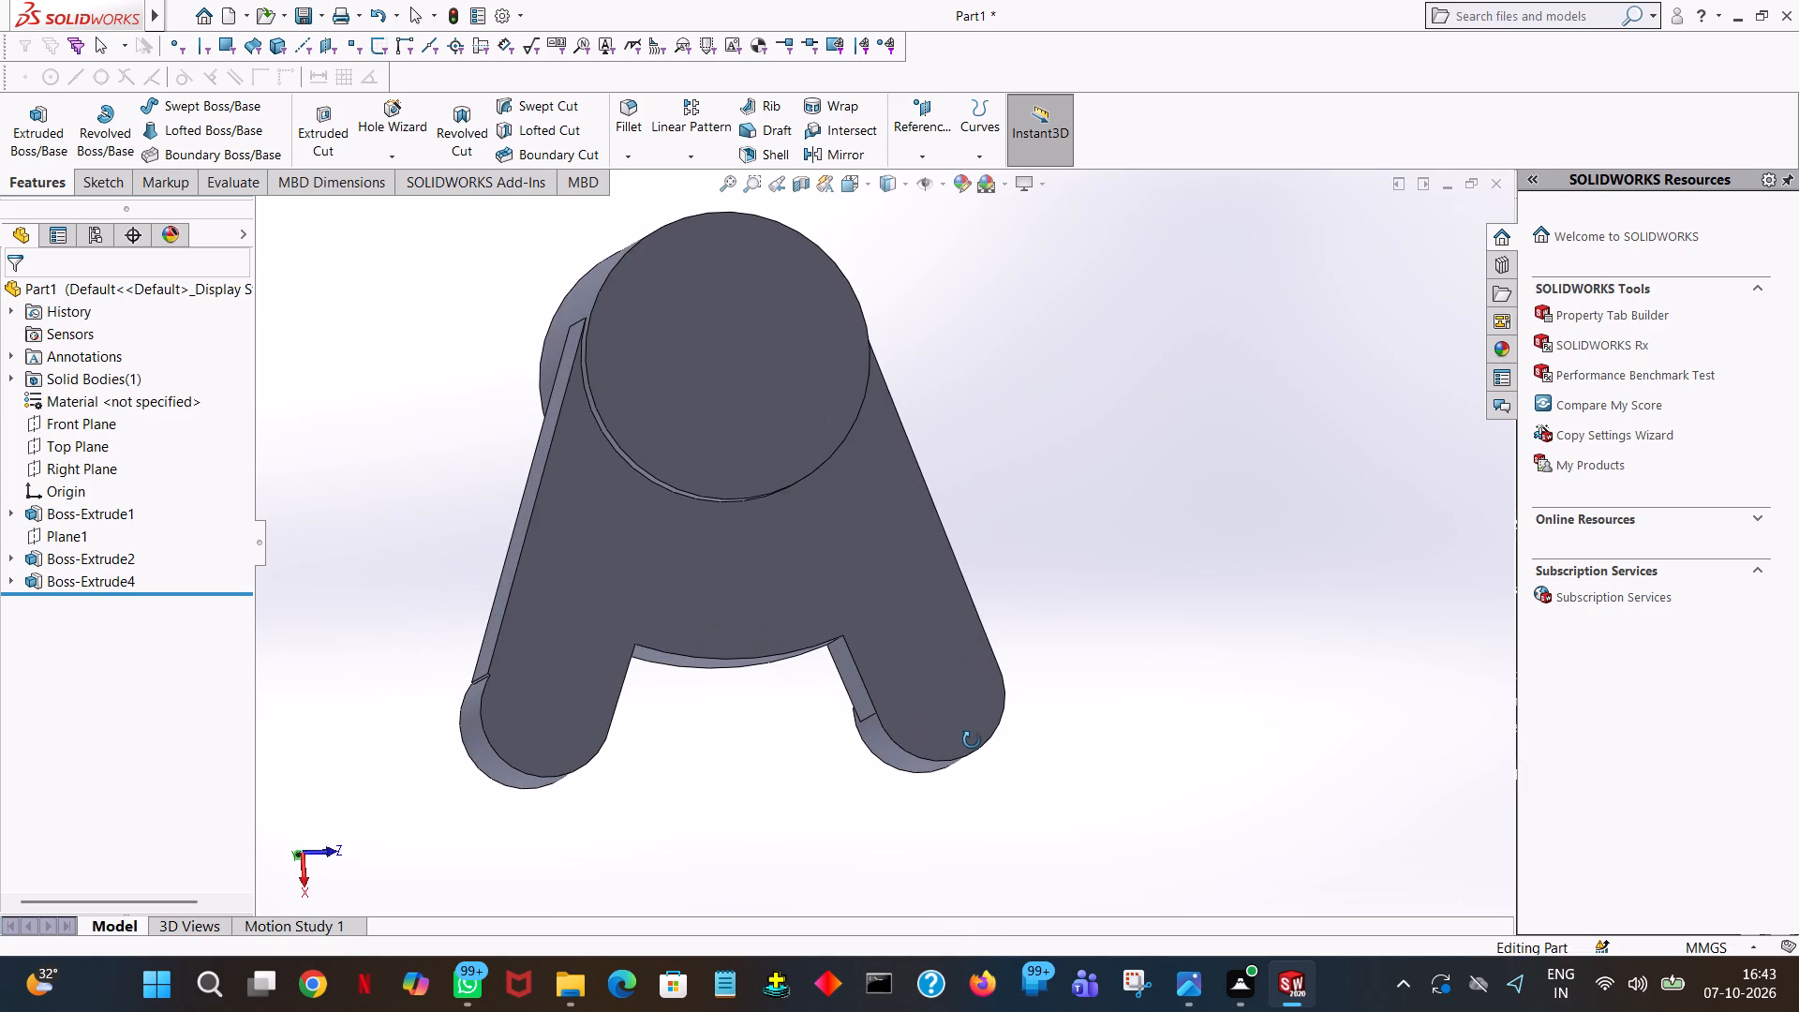
middle_click_drag(972, 740, 1199, 327)
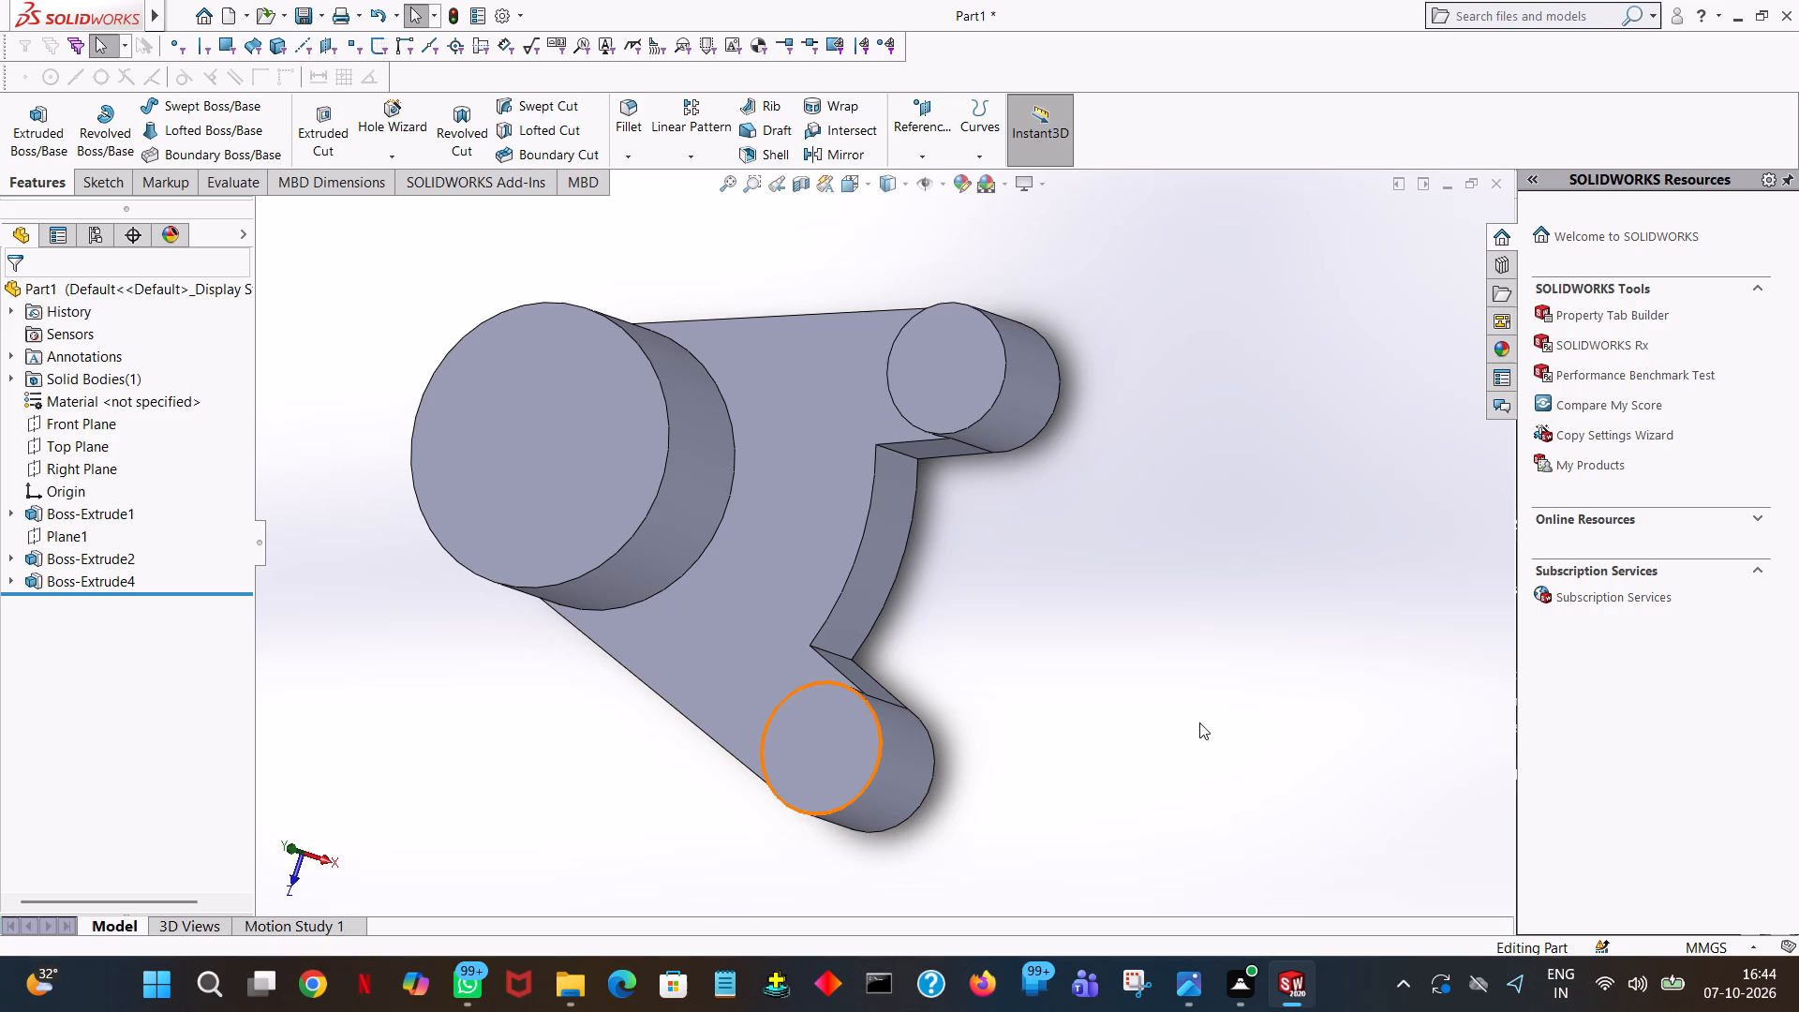
middle_click_drag(1199, 722, 1414, 643)
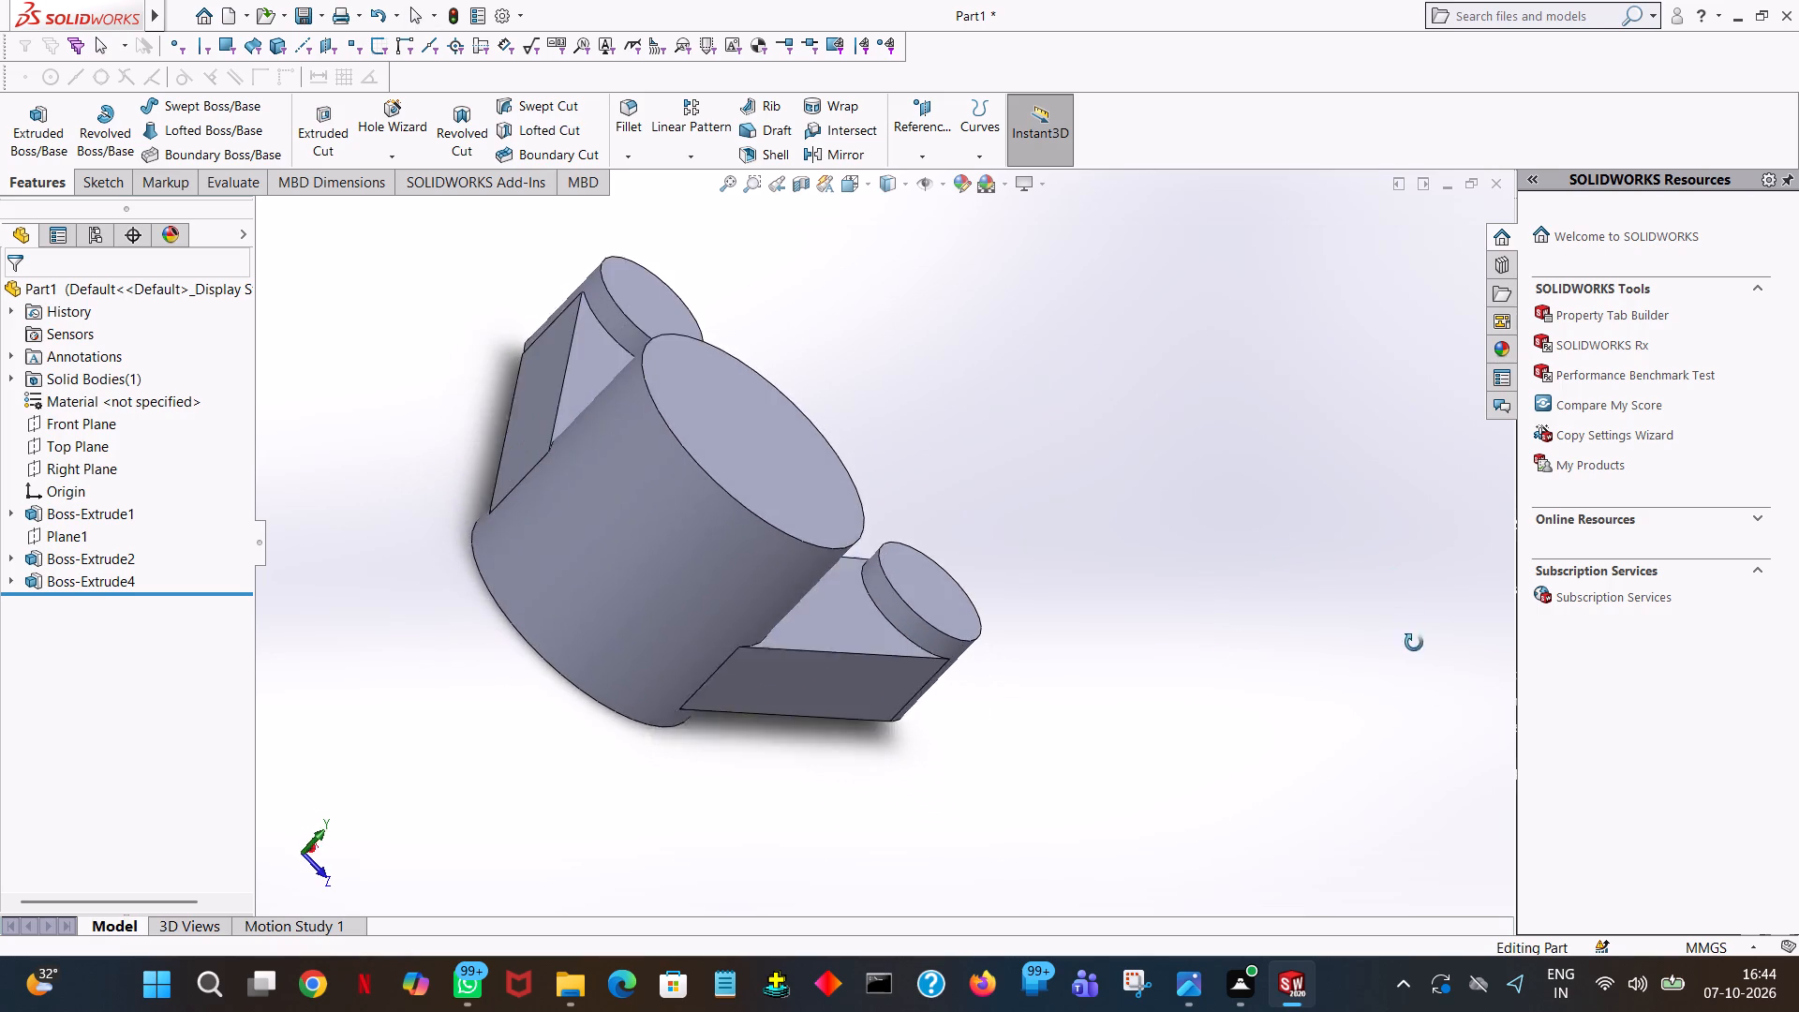
middle_click_drag(1414, 643, 1417, 656)
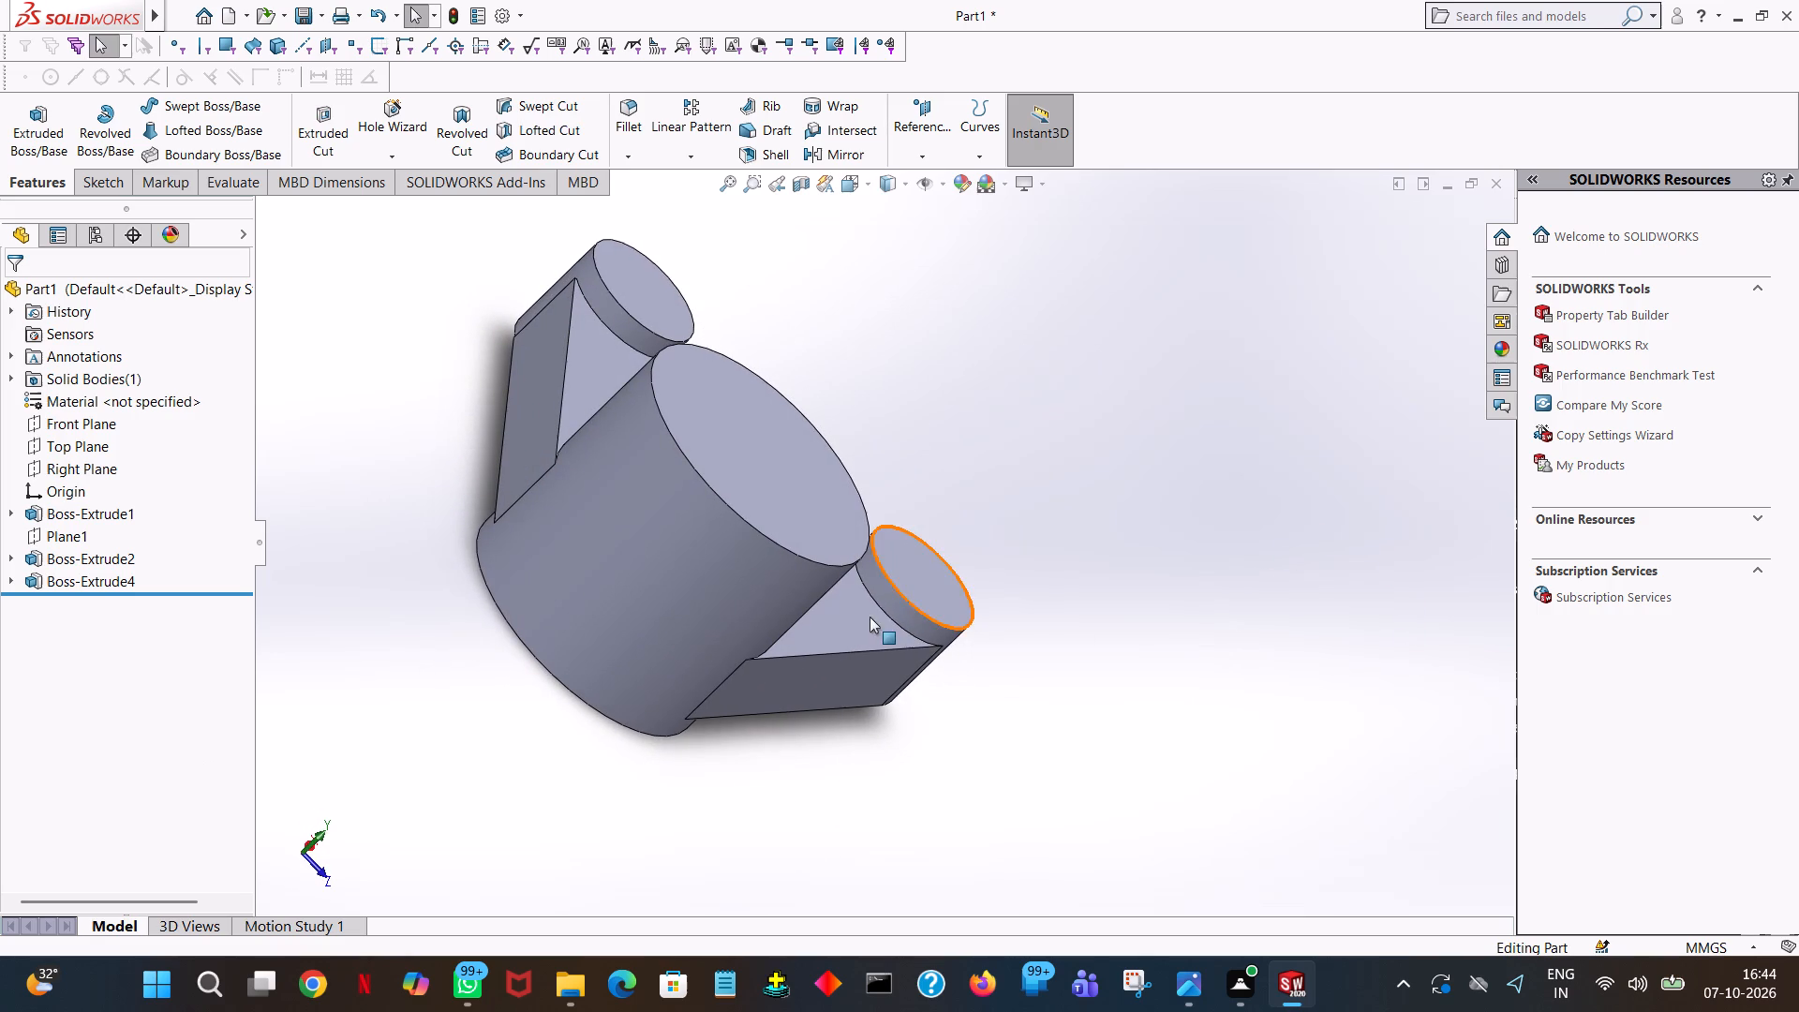
left_click(69, 529)
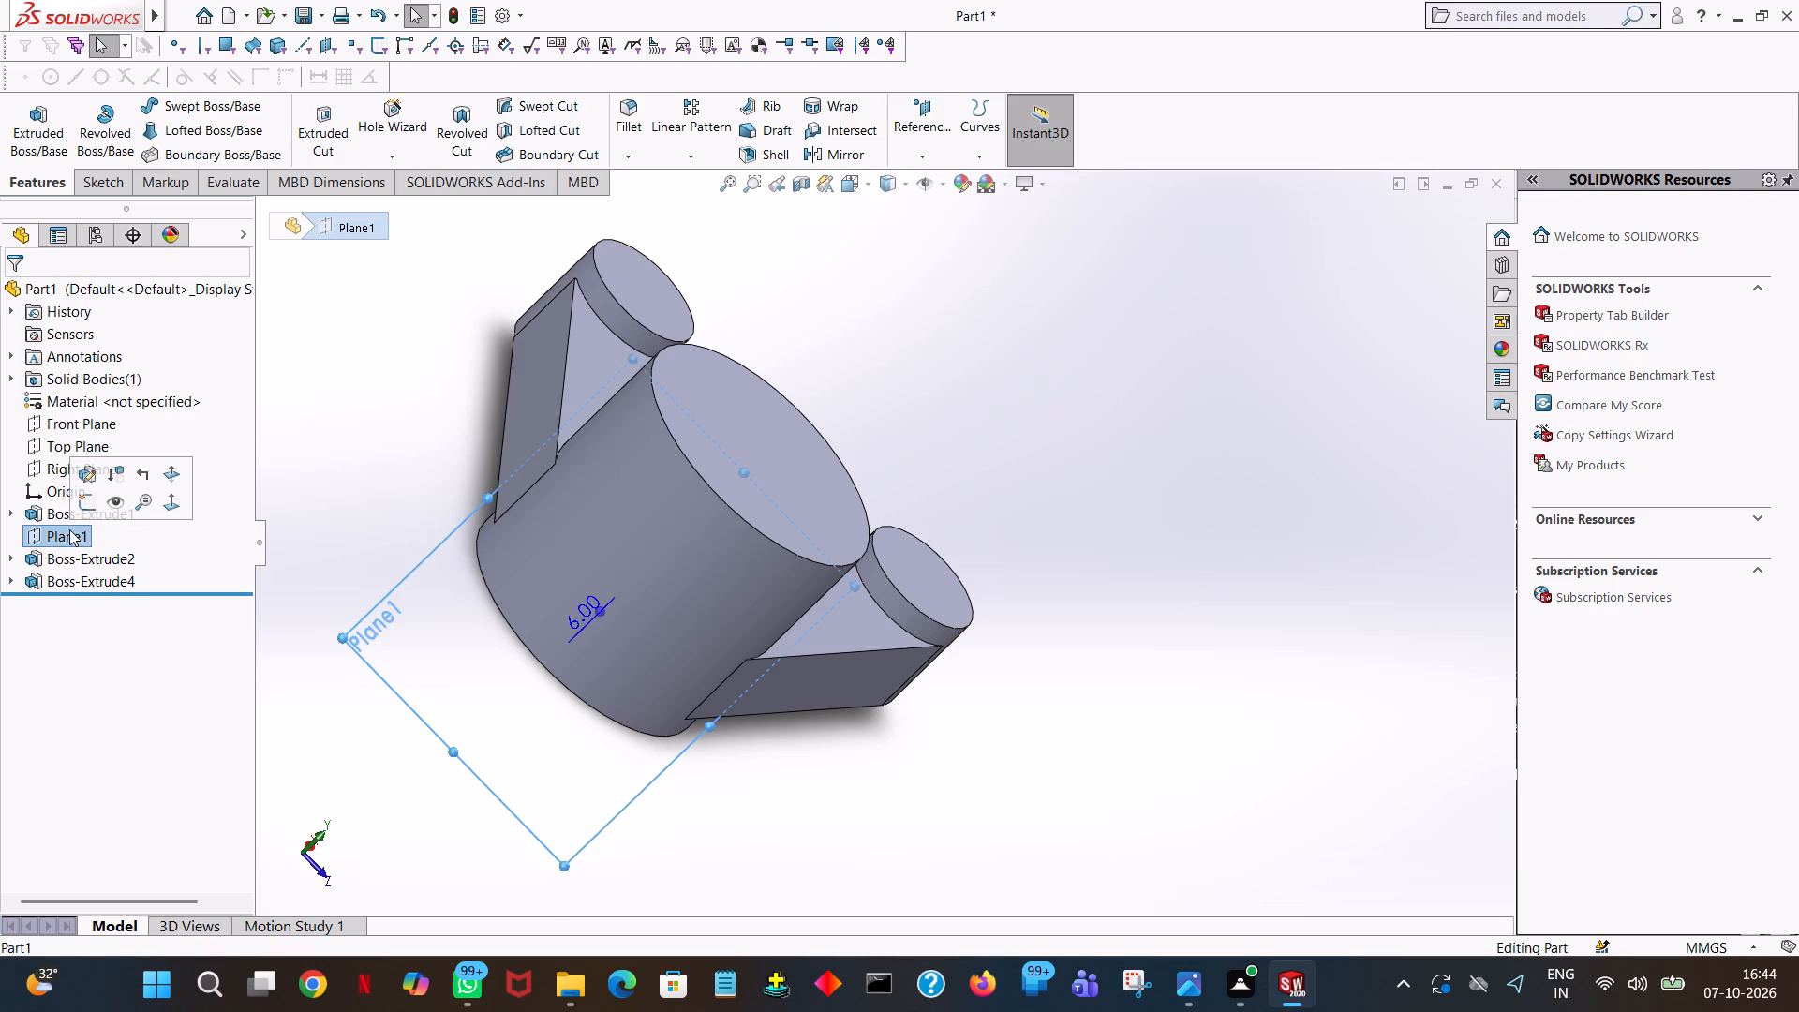
left_click(124, 499)
Open a new sketch on Plane1 and view it face-on.
middle_click_drag(817, 730, 999, 773)
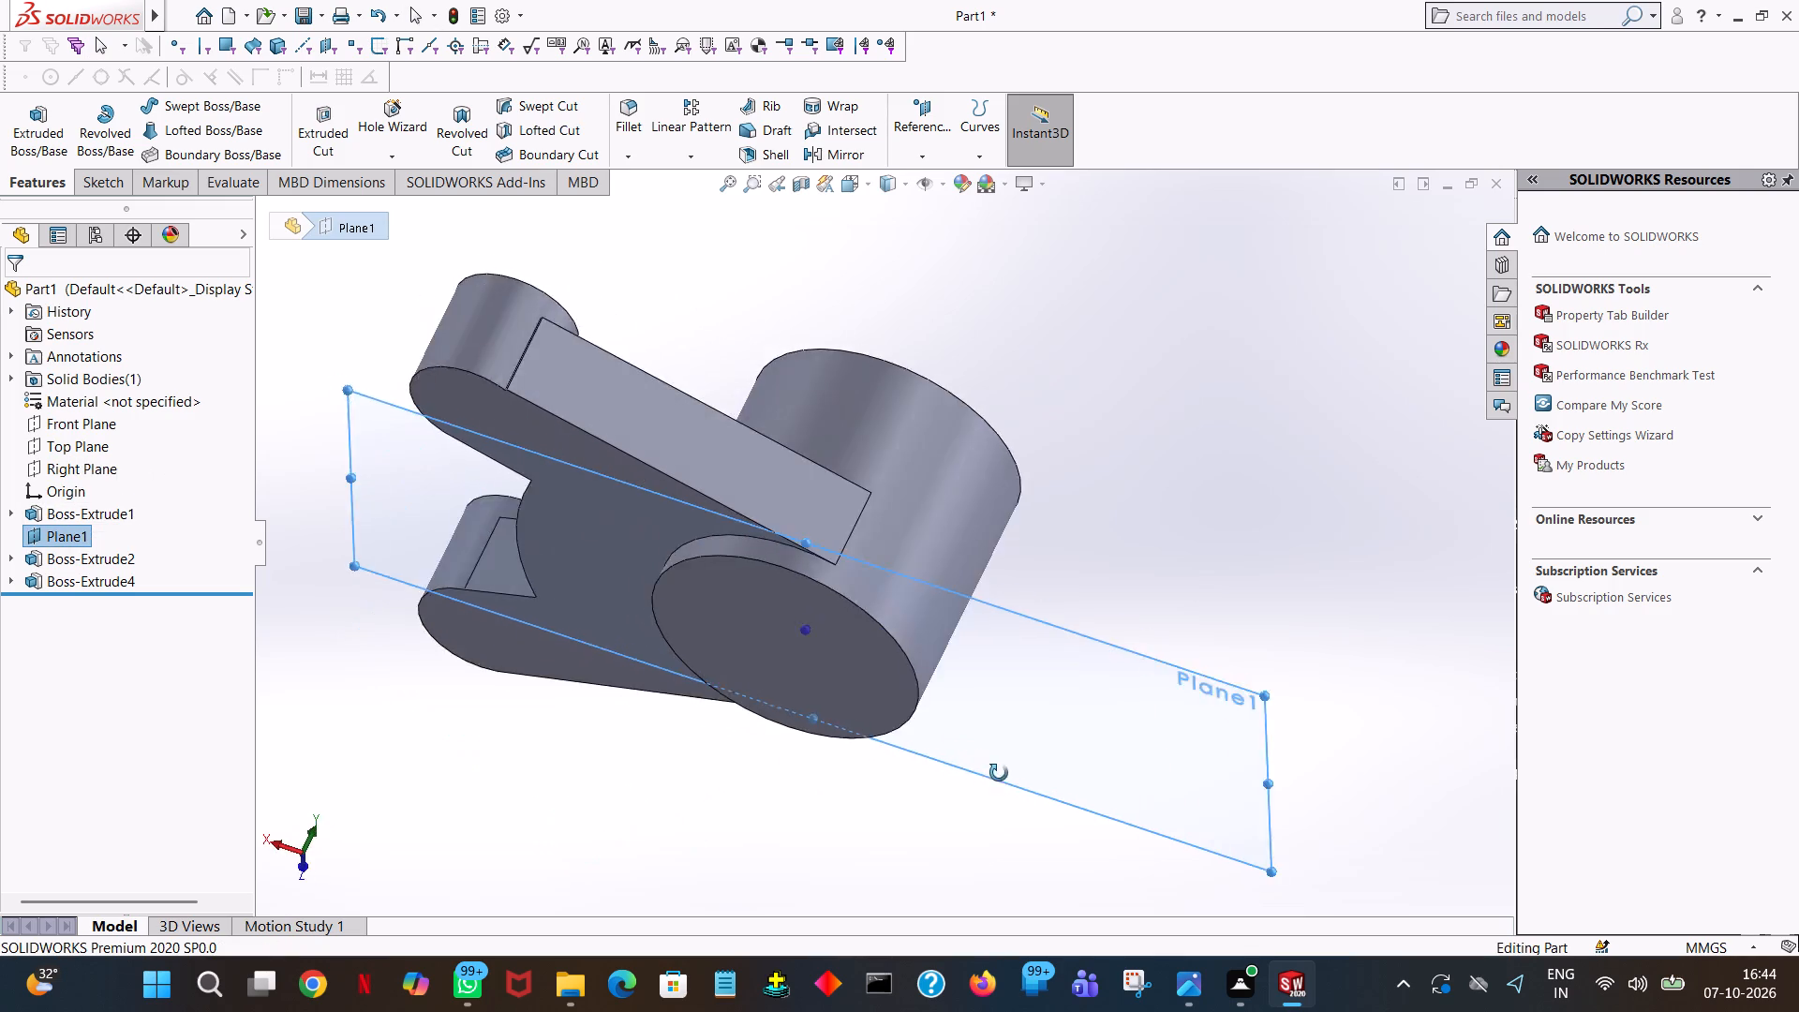
middle_click_drag(999, 773, 1012, 918)
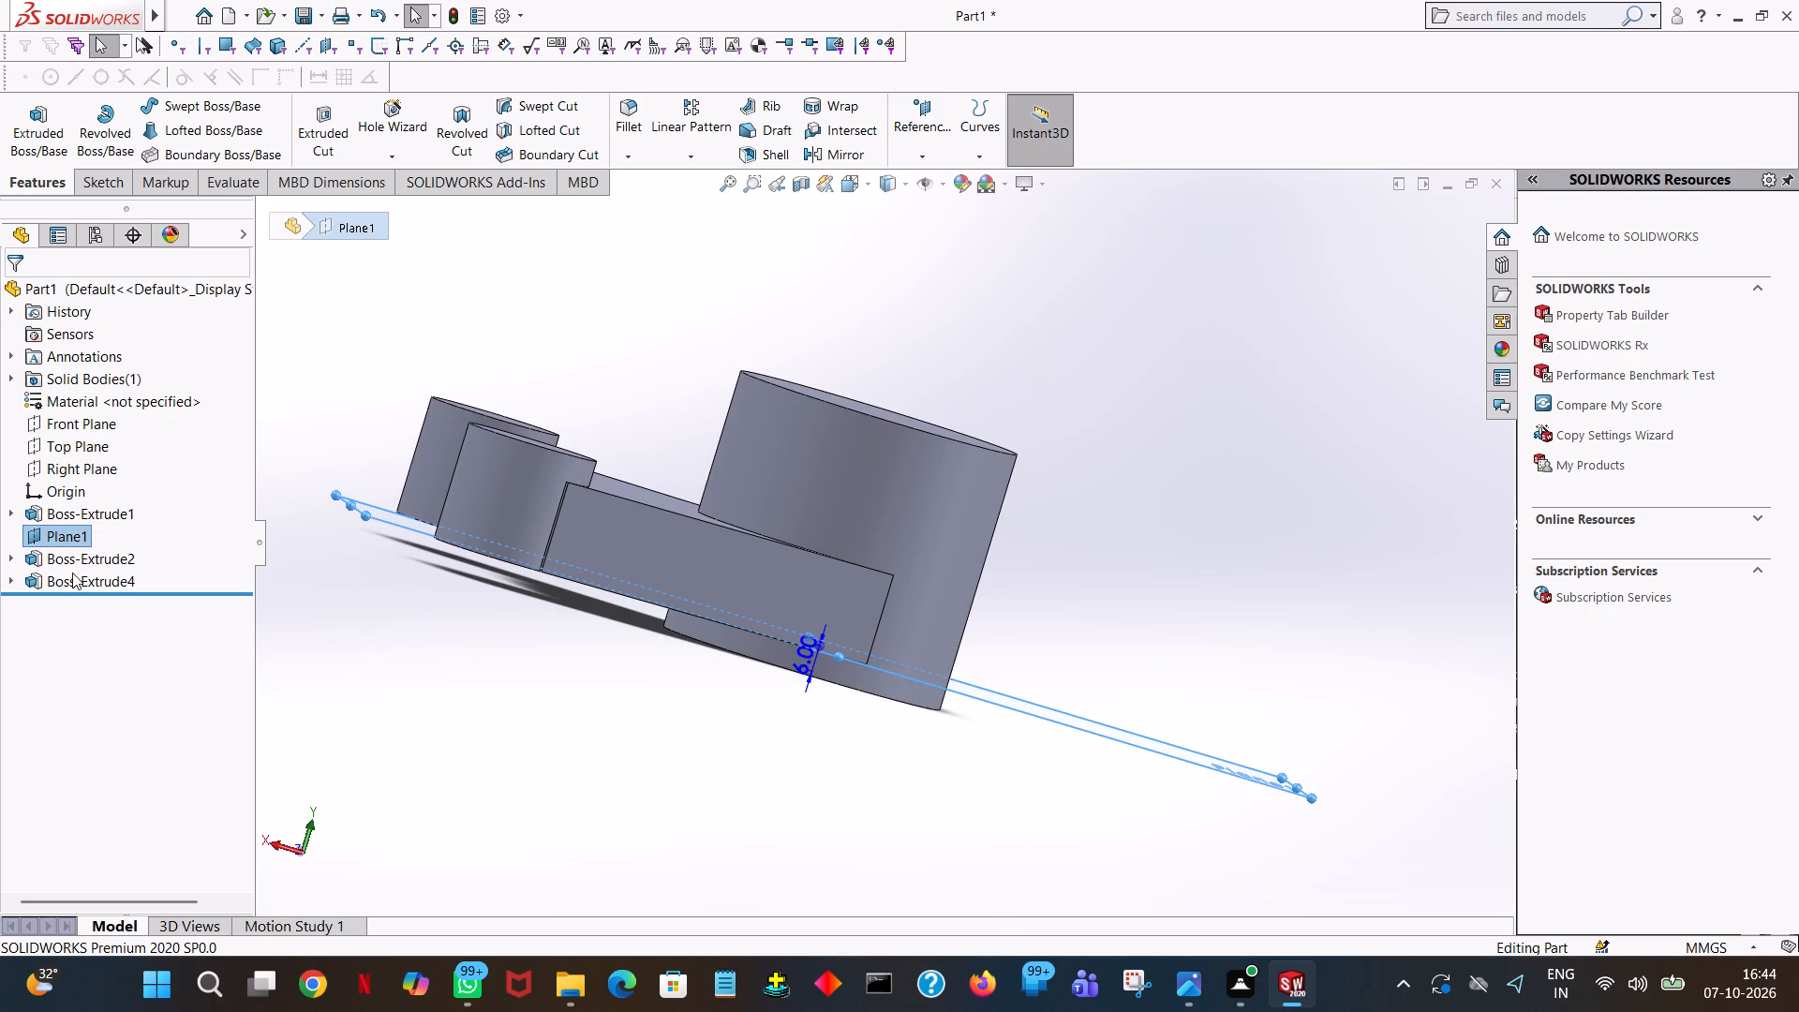
left_click(64, 528)
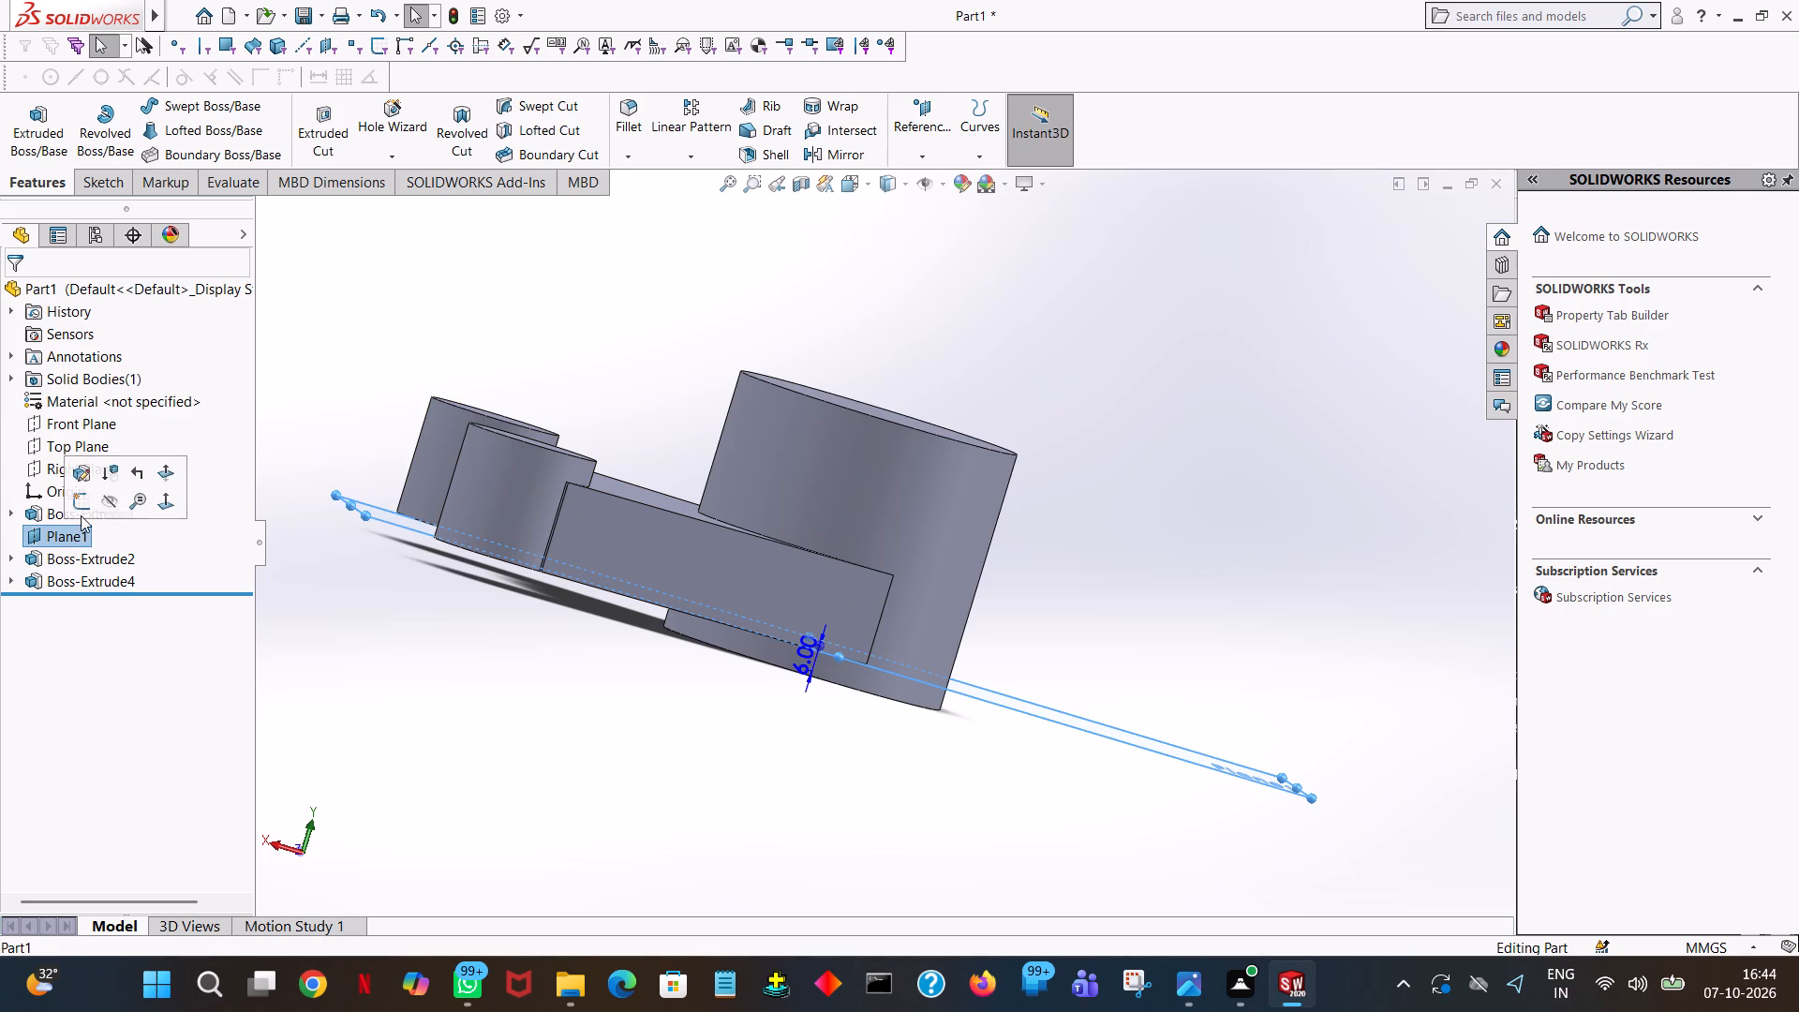
left_click(81, 501)
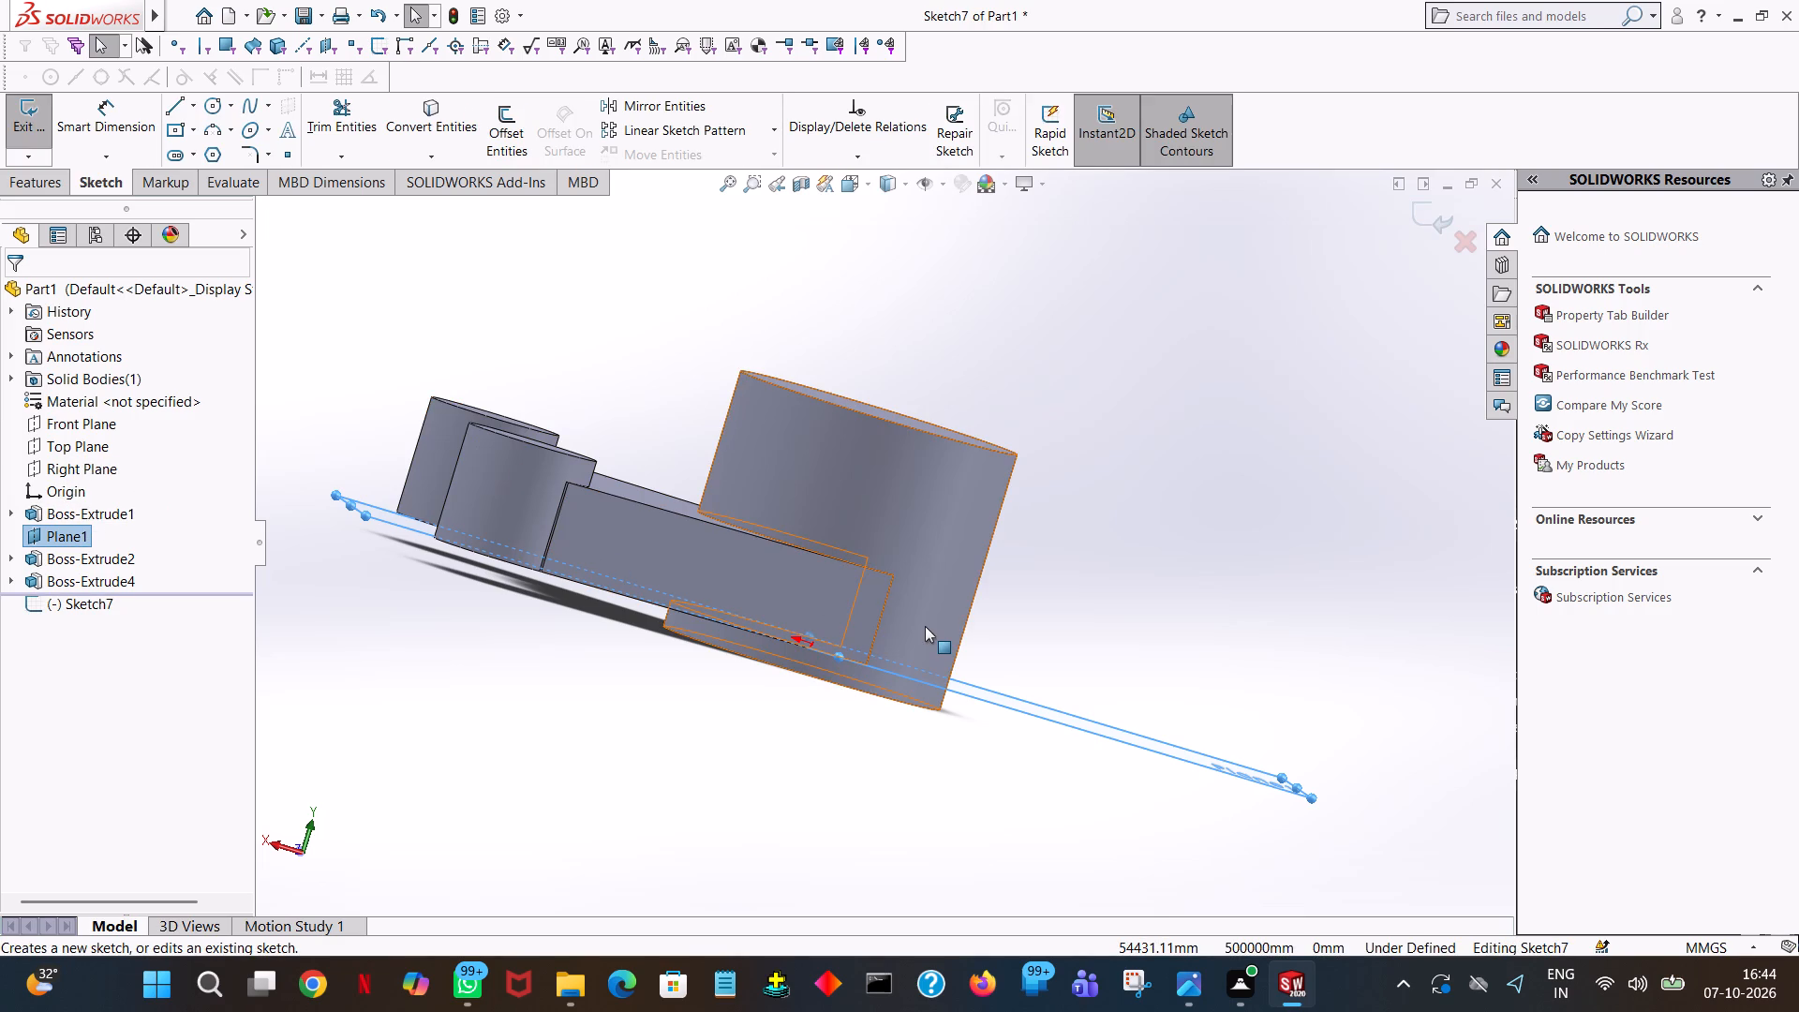
key("space")
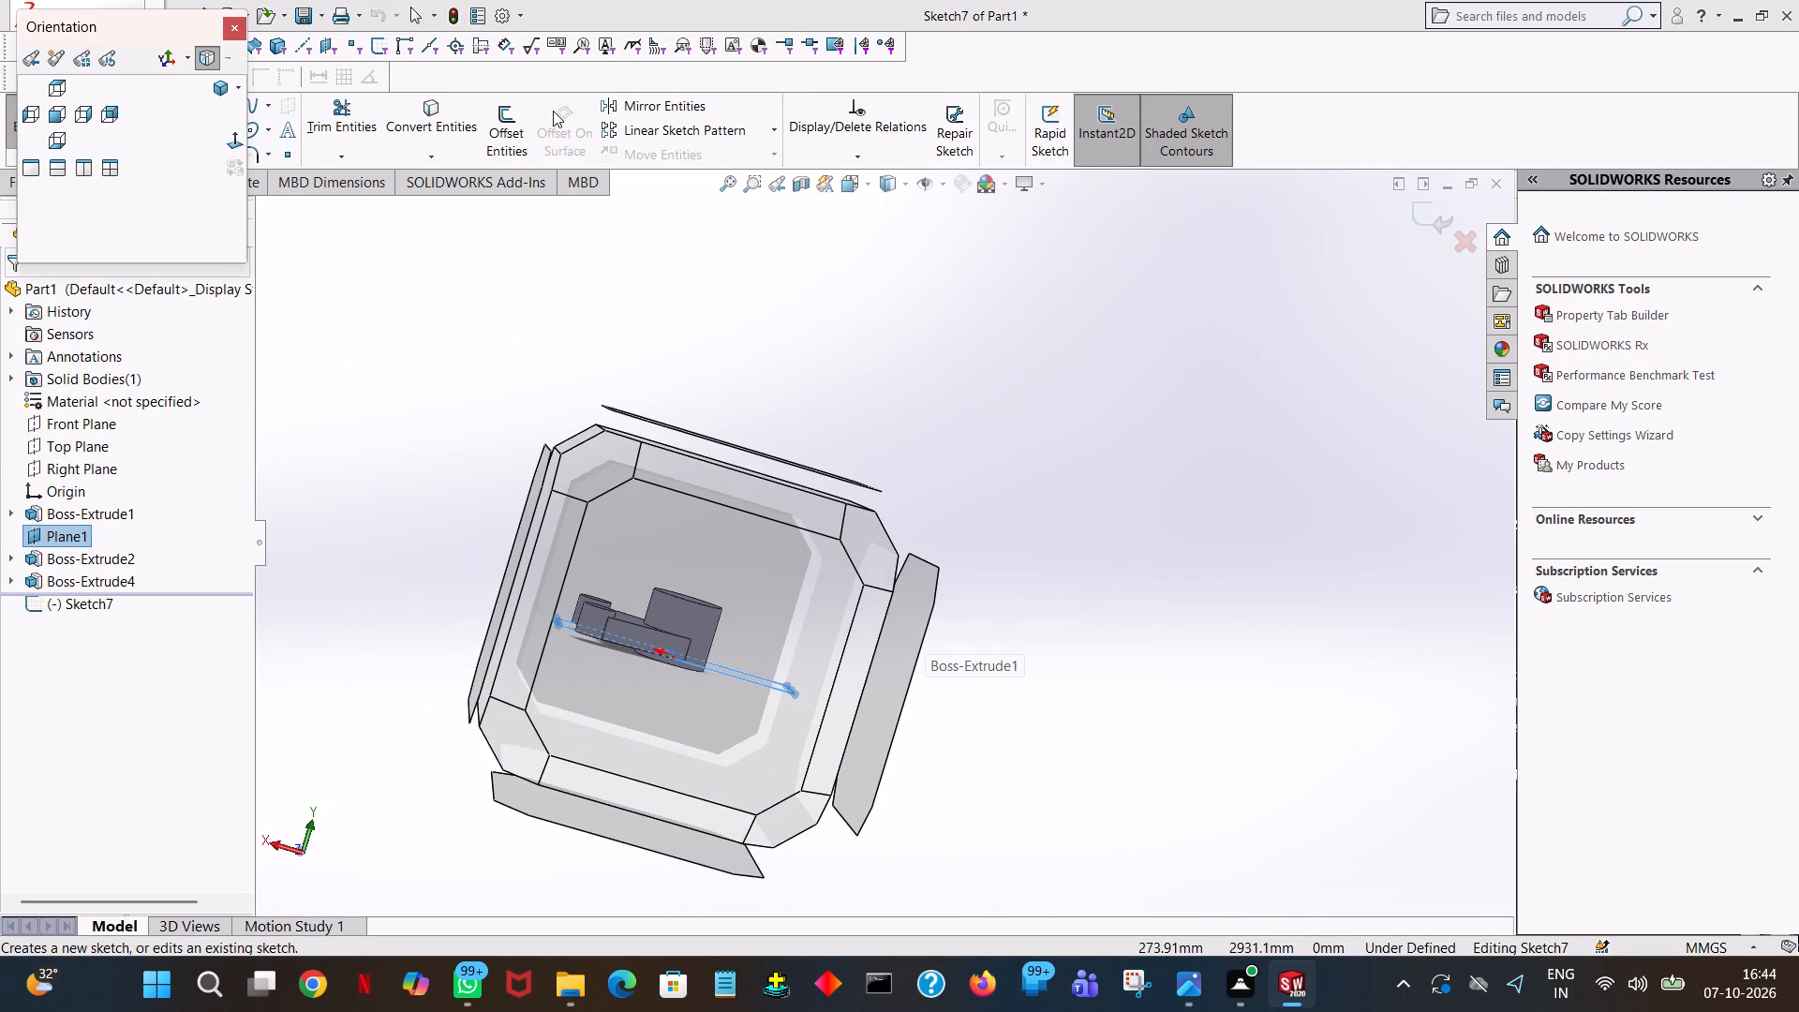
left_click(240, 139)
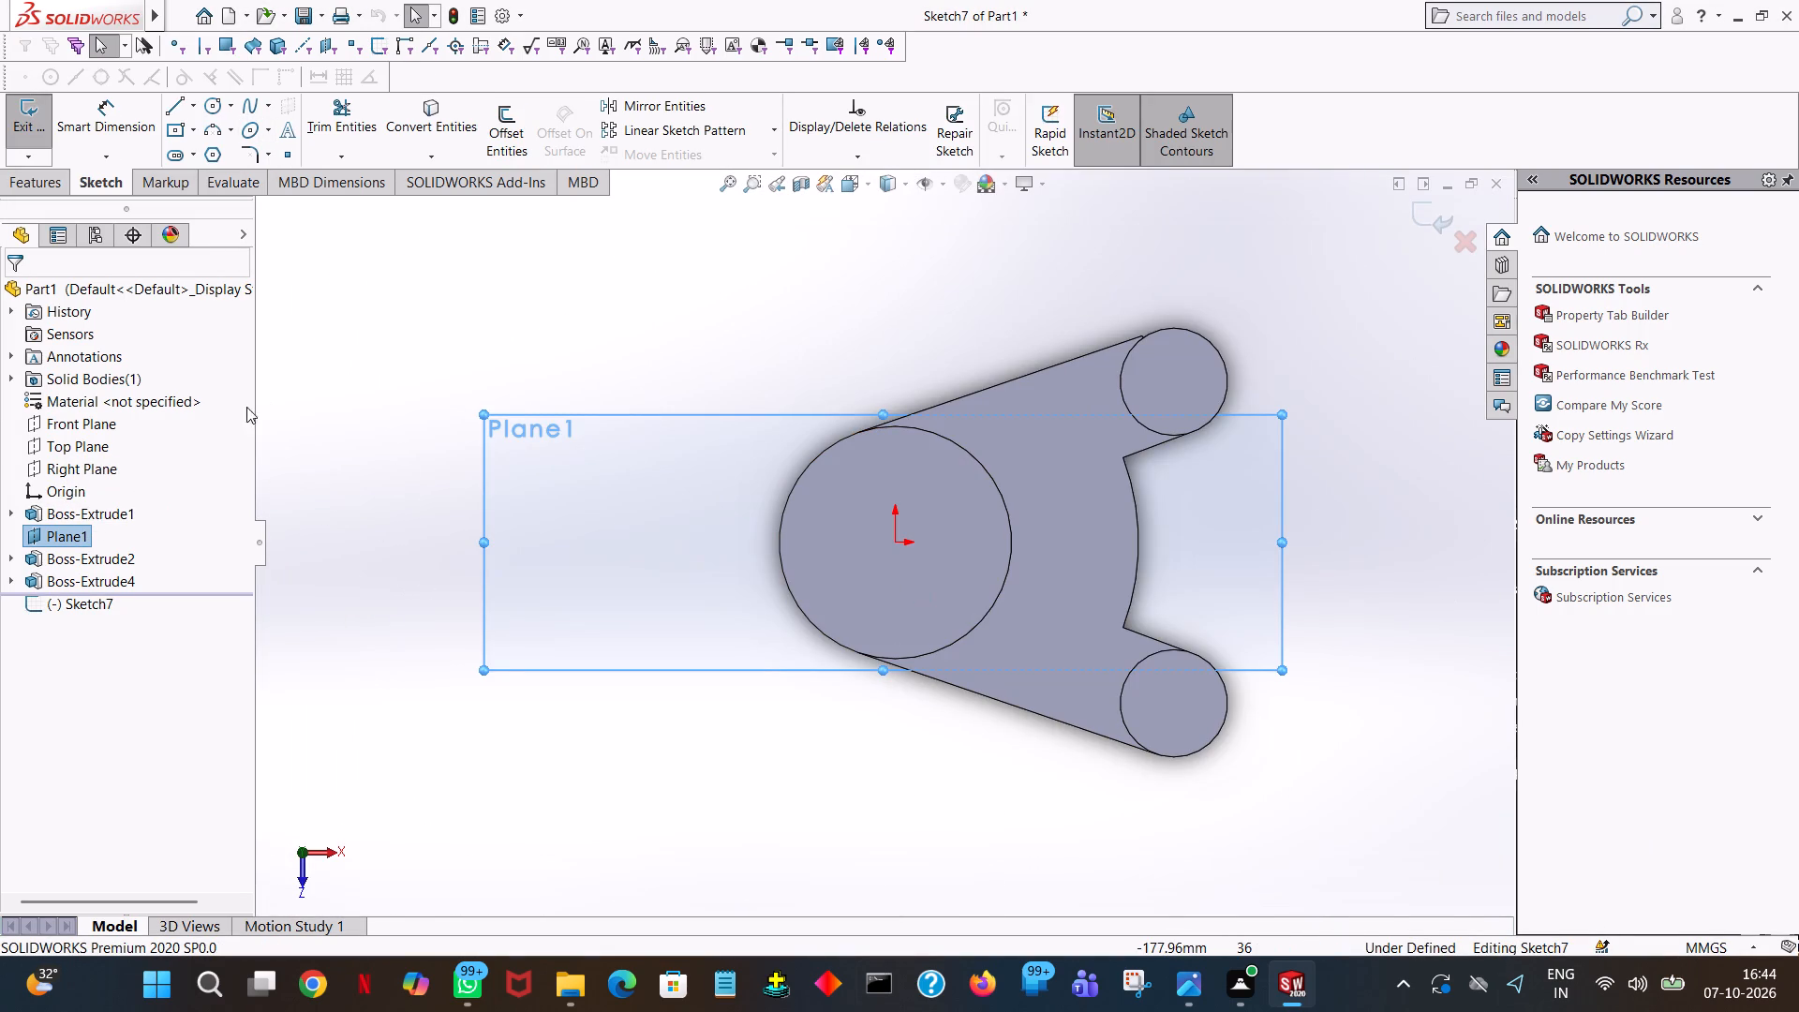
Sketch a narrow closed rectangle 40 mm tall from the cylinder's outermost point opposite the end bosses, extending 20 mm either side of the centreline and inward.
left_click(173, 100)
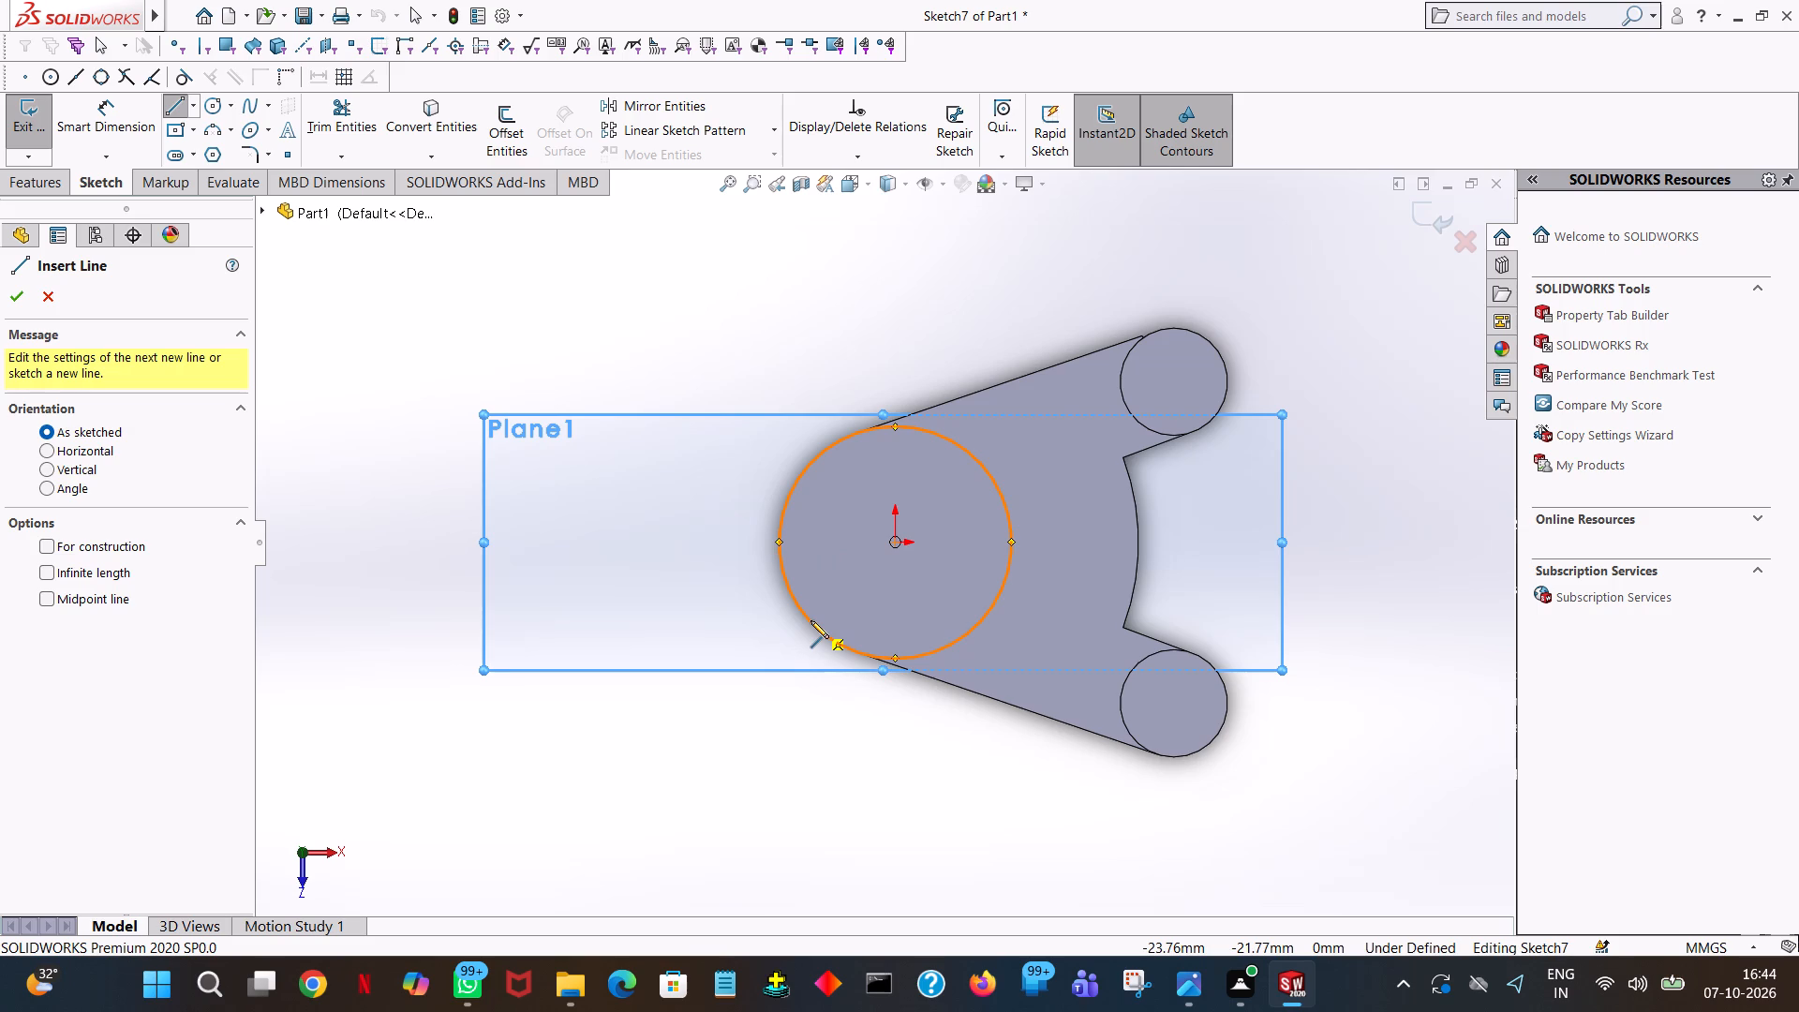
left_click(776, 540)
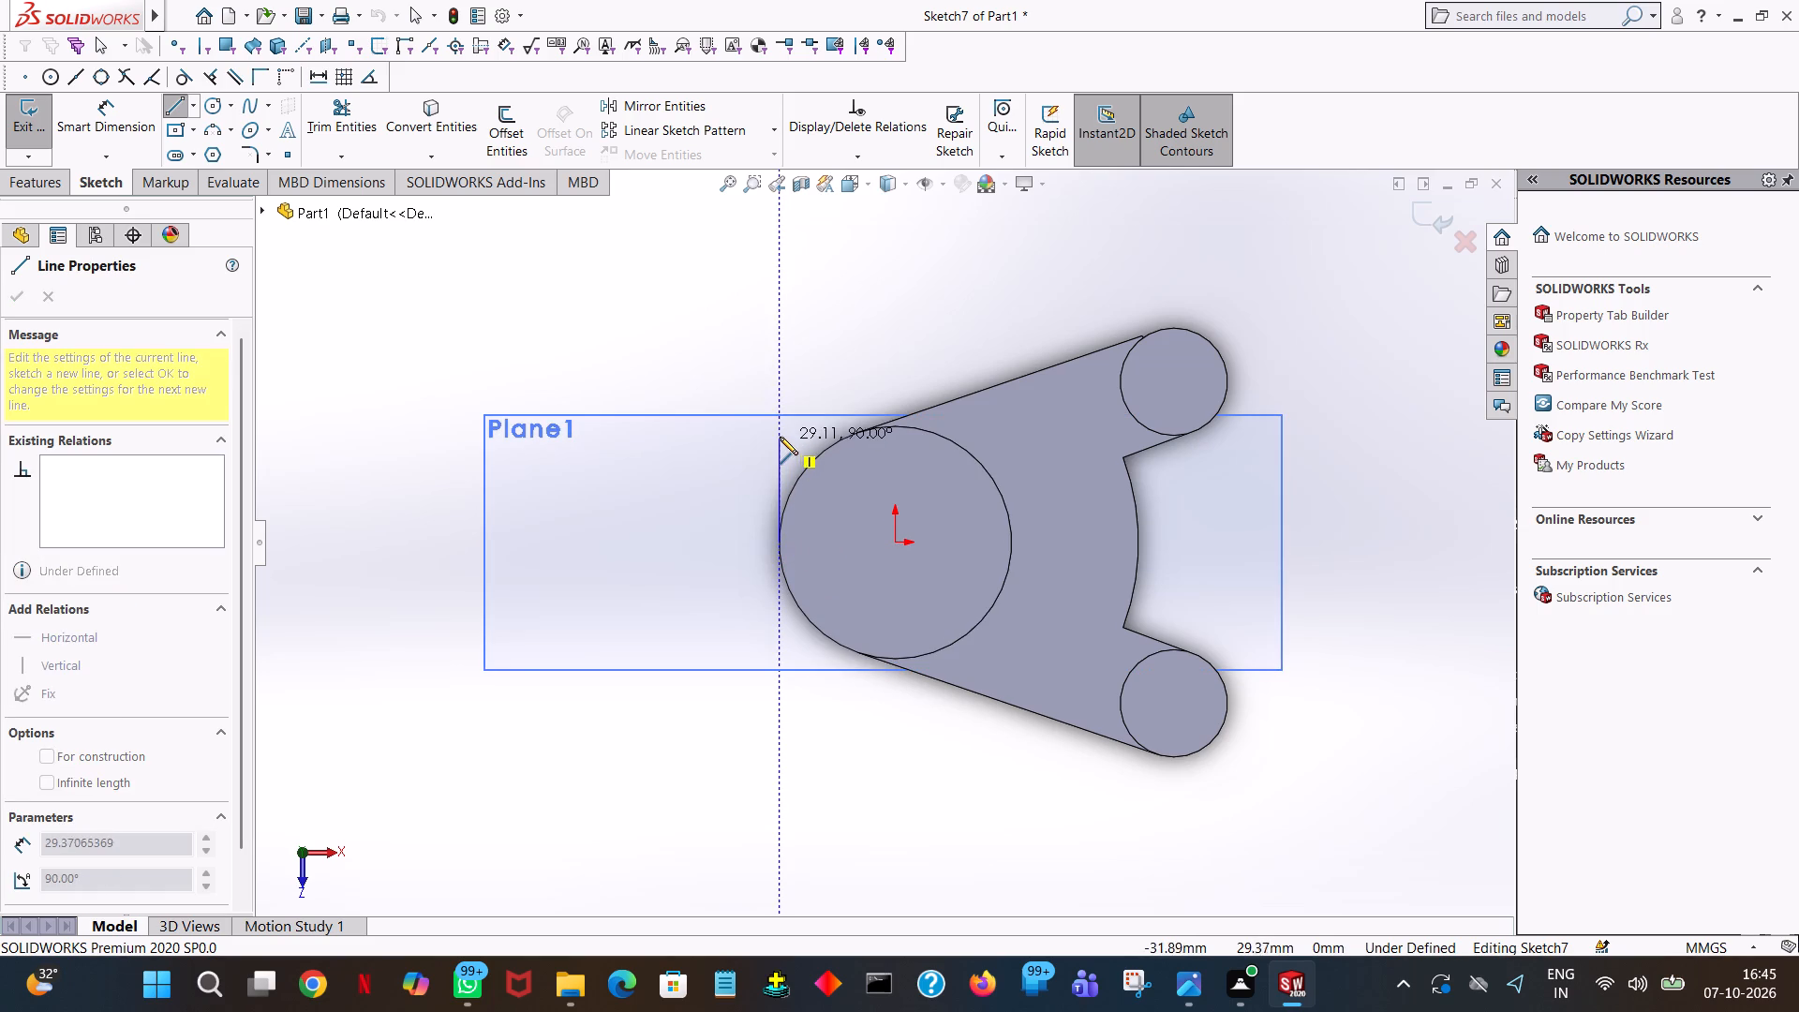
left_click(780, 437)
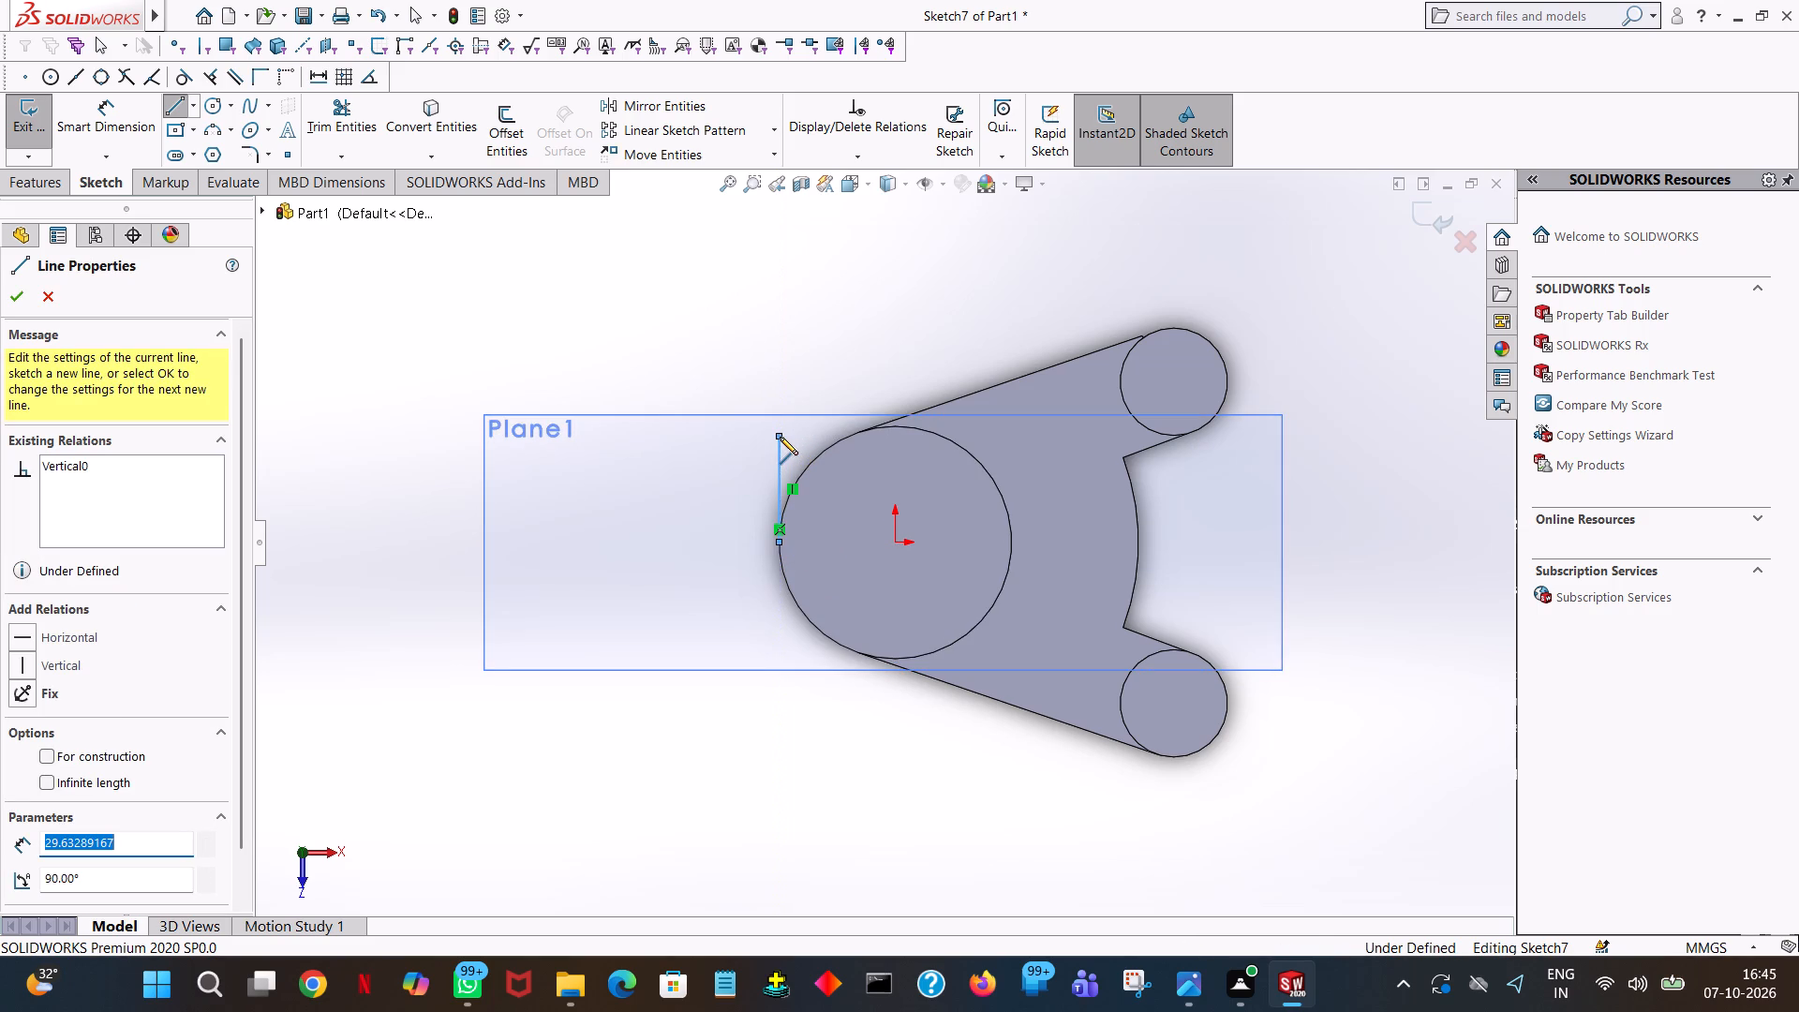
type("20")
key("Return")
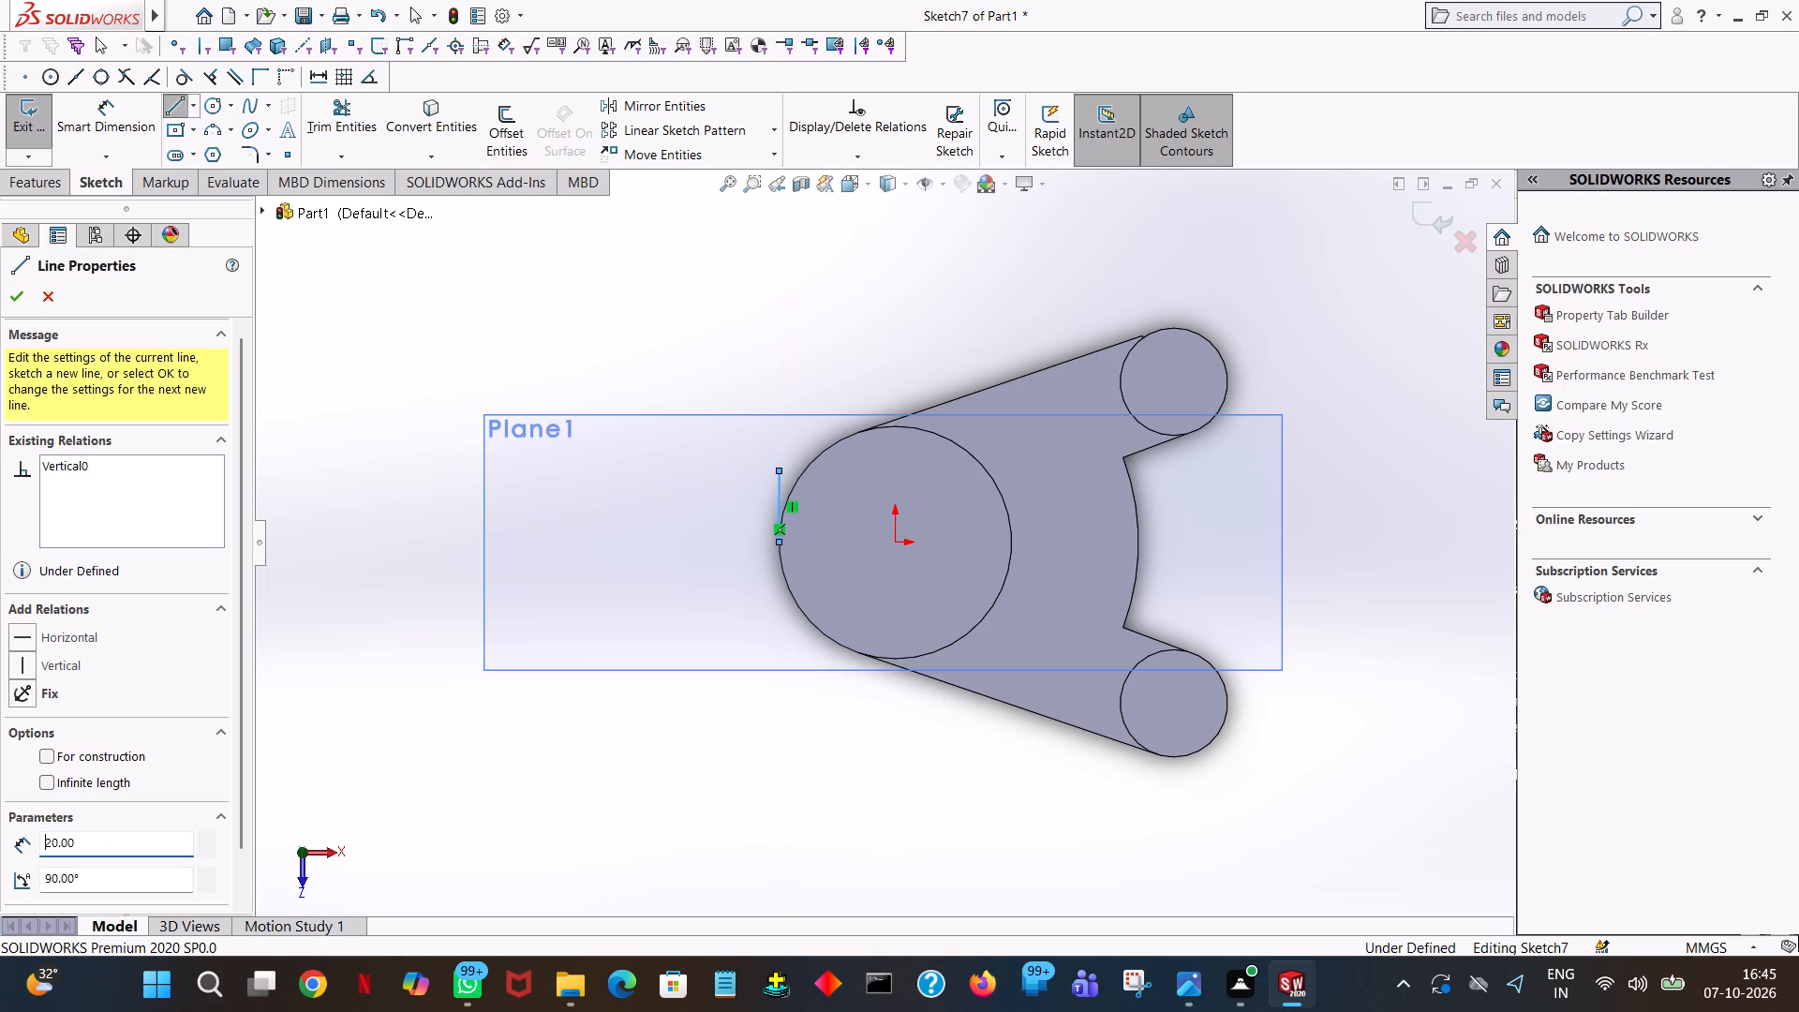
left_click(824, 468)
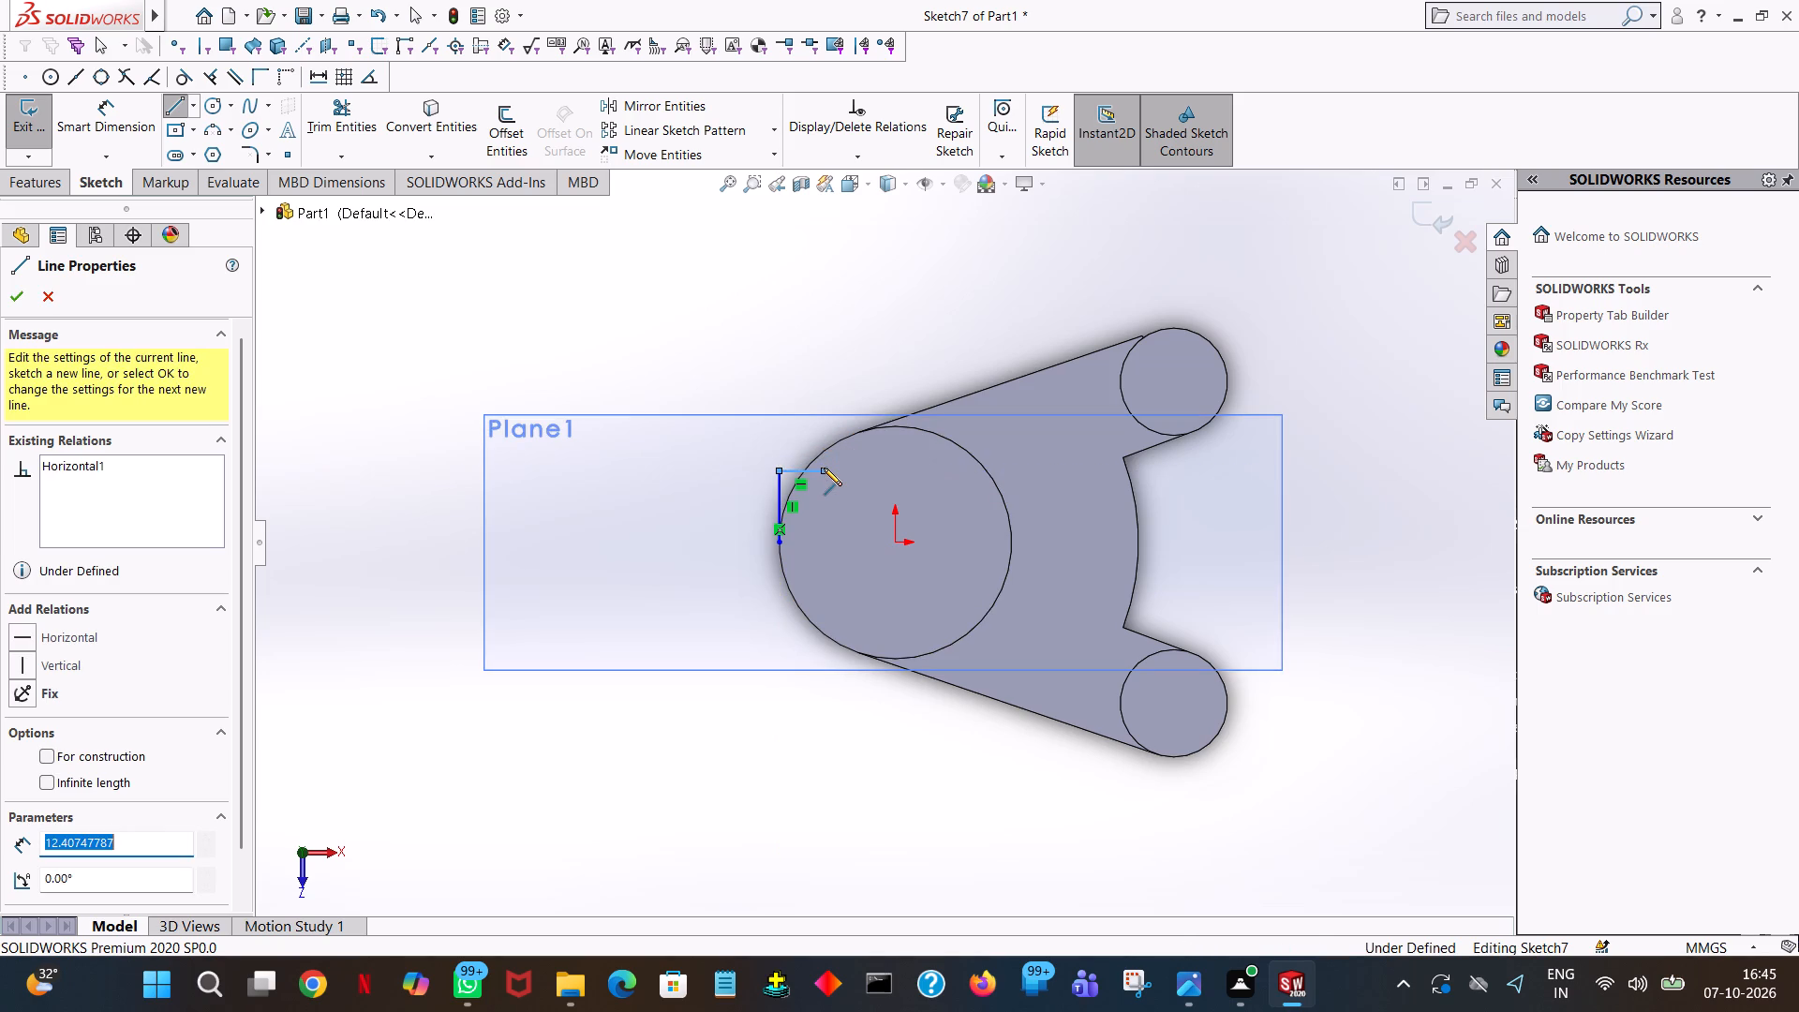
left_click(825, 646)
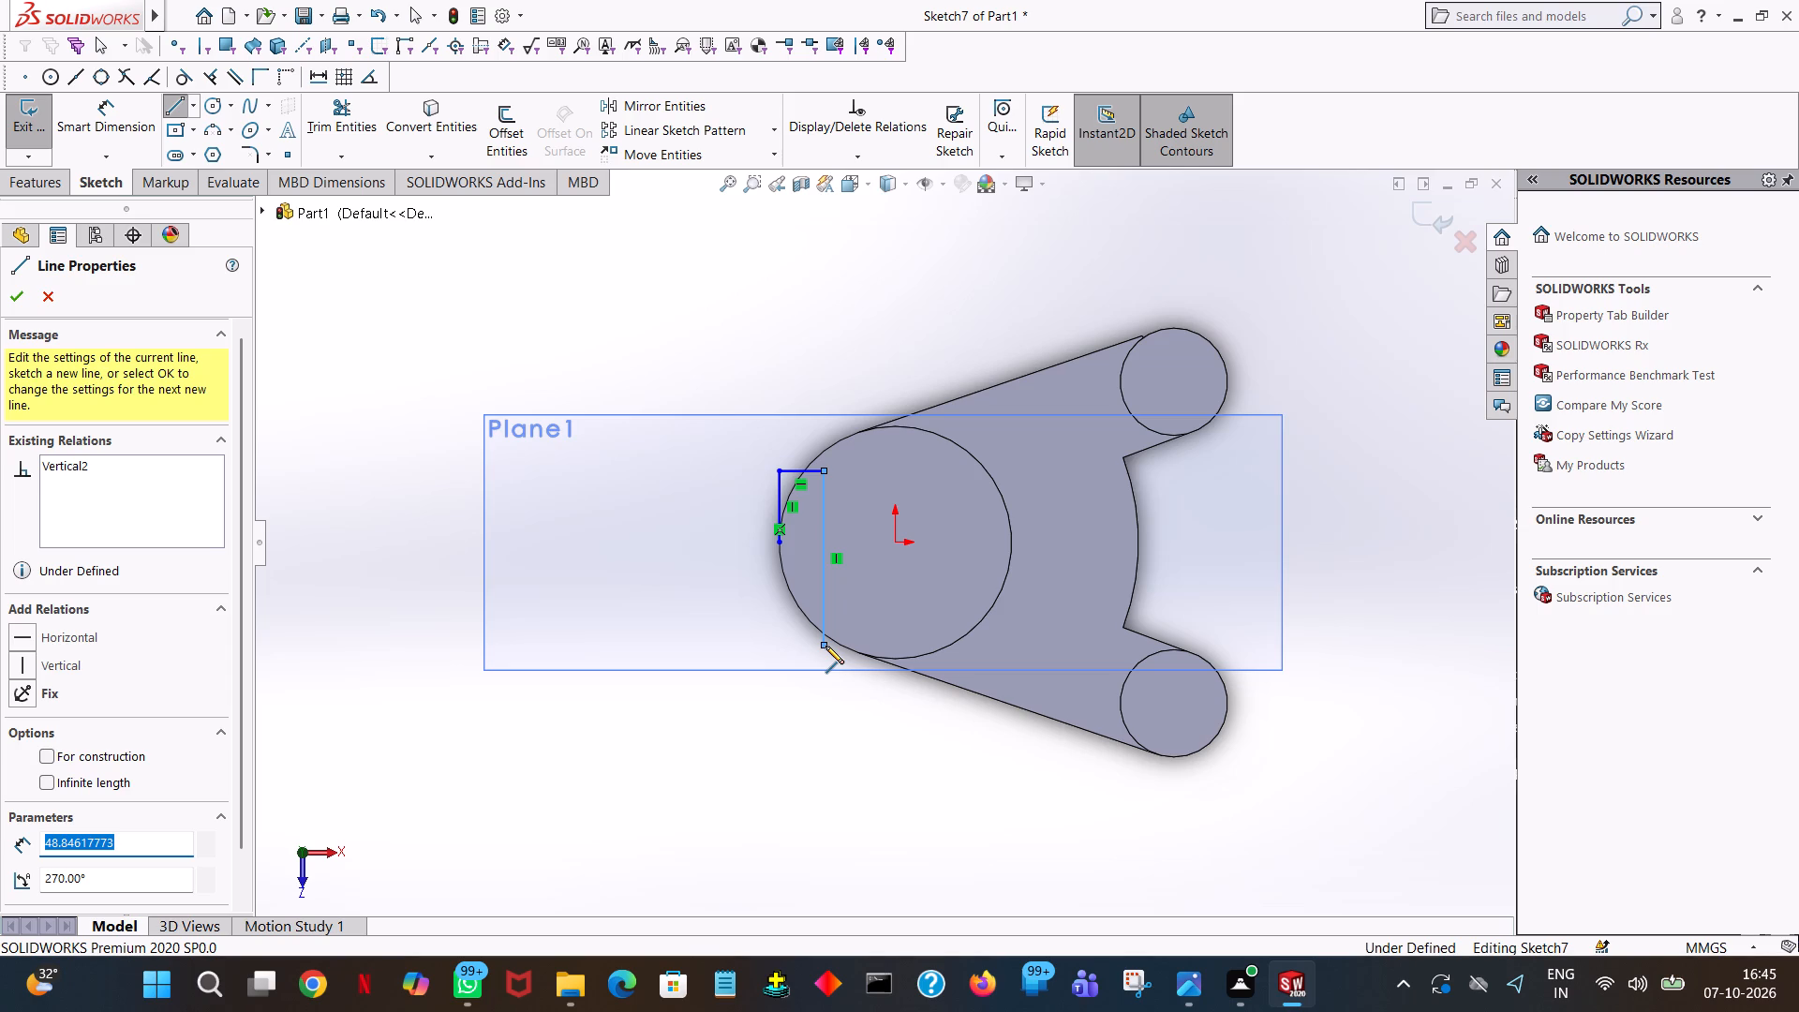
type("40")
key("Return")
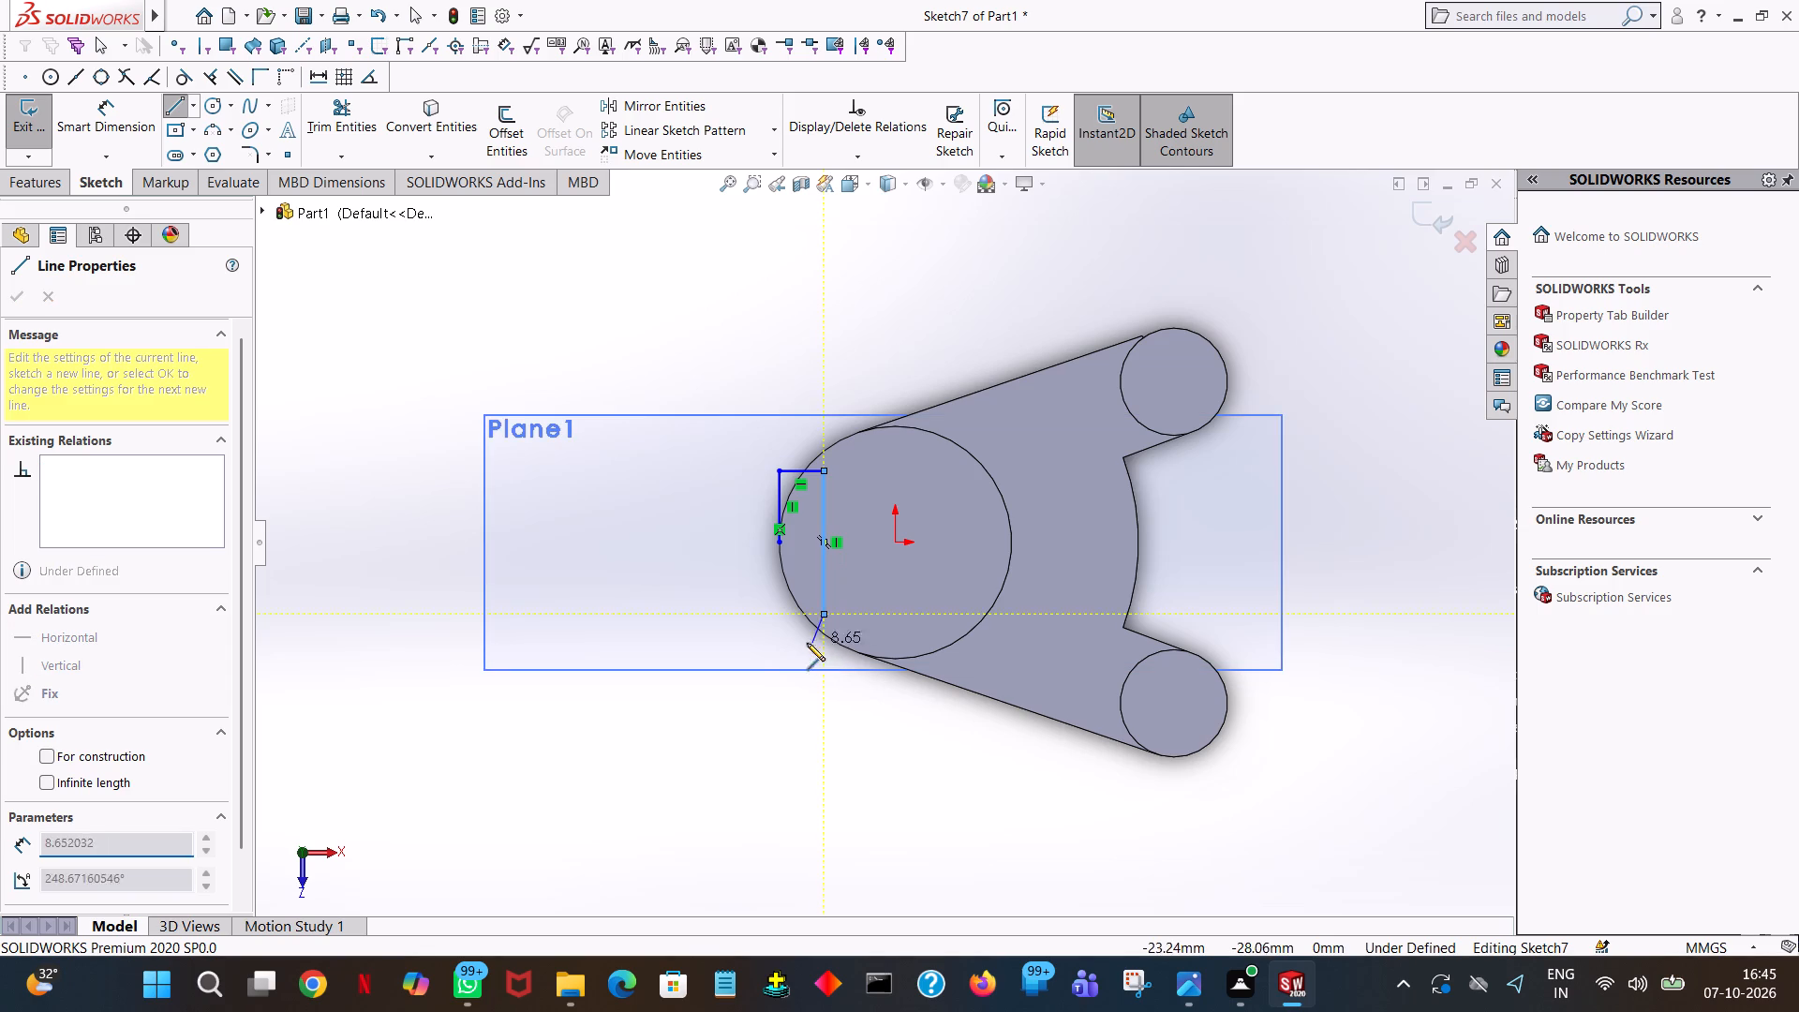
left_click(777, 610)
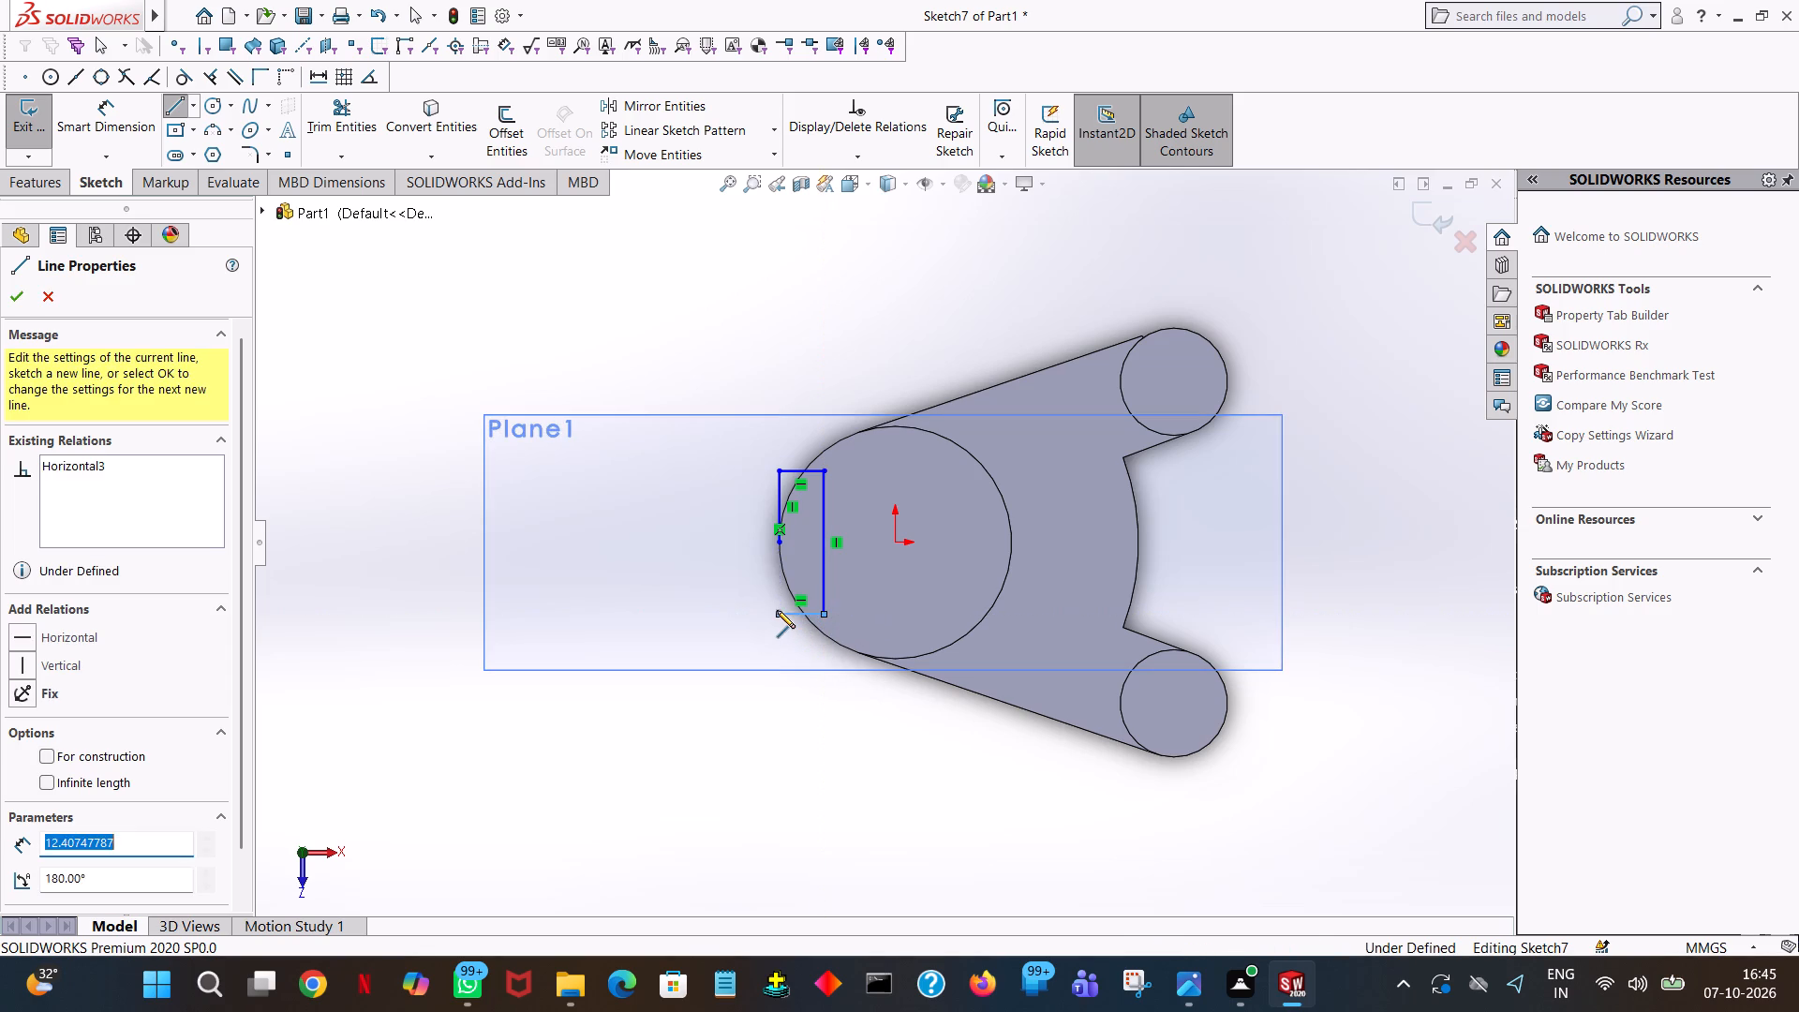
left_click(777, 540)
right_click(777, 540)
left_click(791, 543)
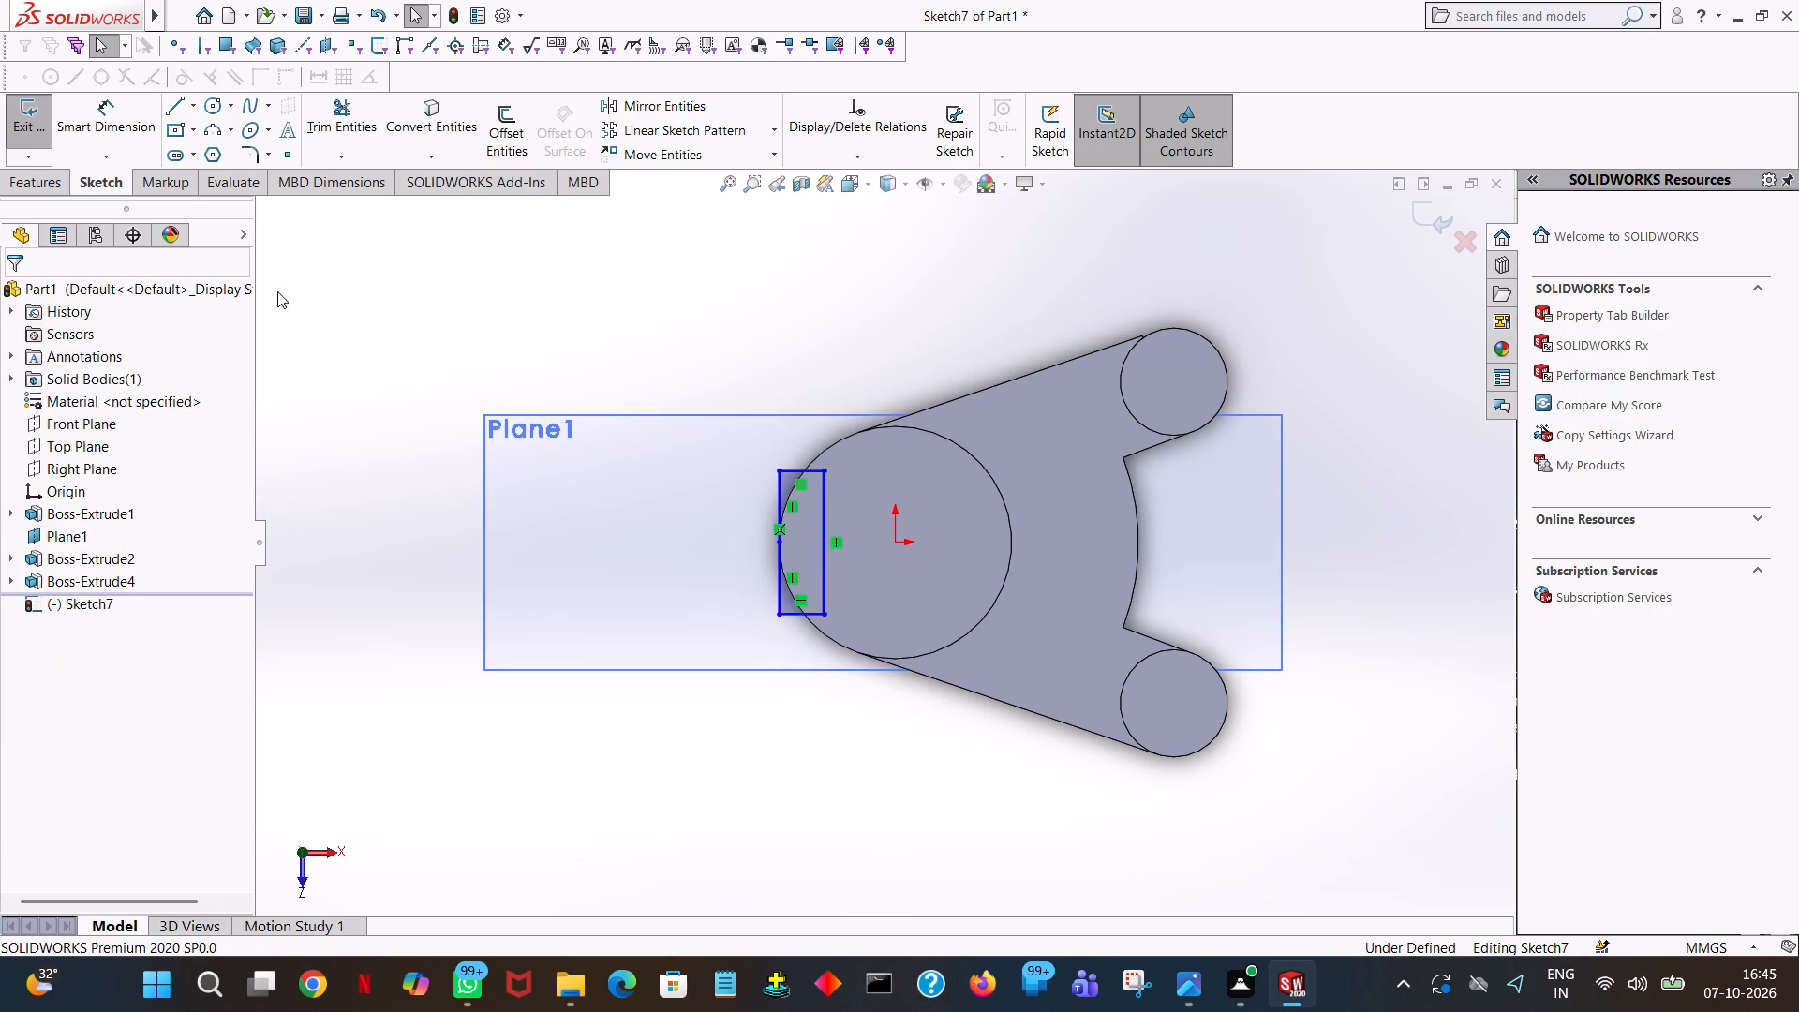
Sketch an 80 mm horizontal line from the origin away from the bosses, a 20 mm vertical, and a 47.5 mm line to the rectangle's upper corner.
left_click(171, 101)
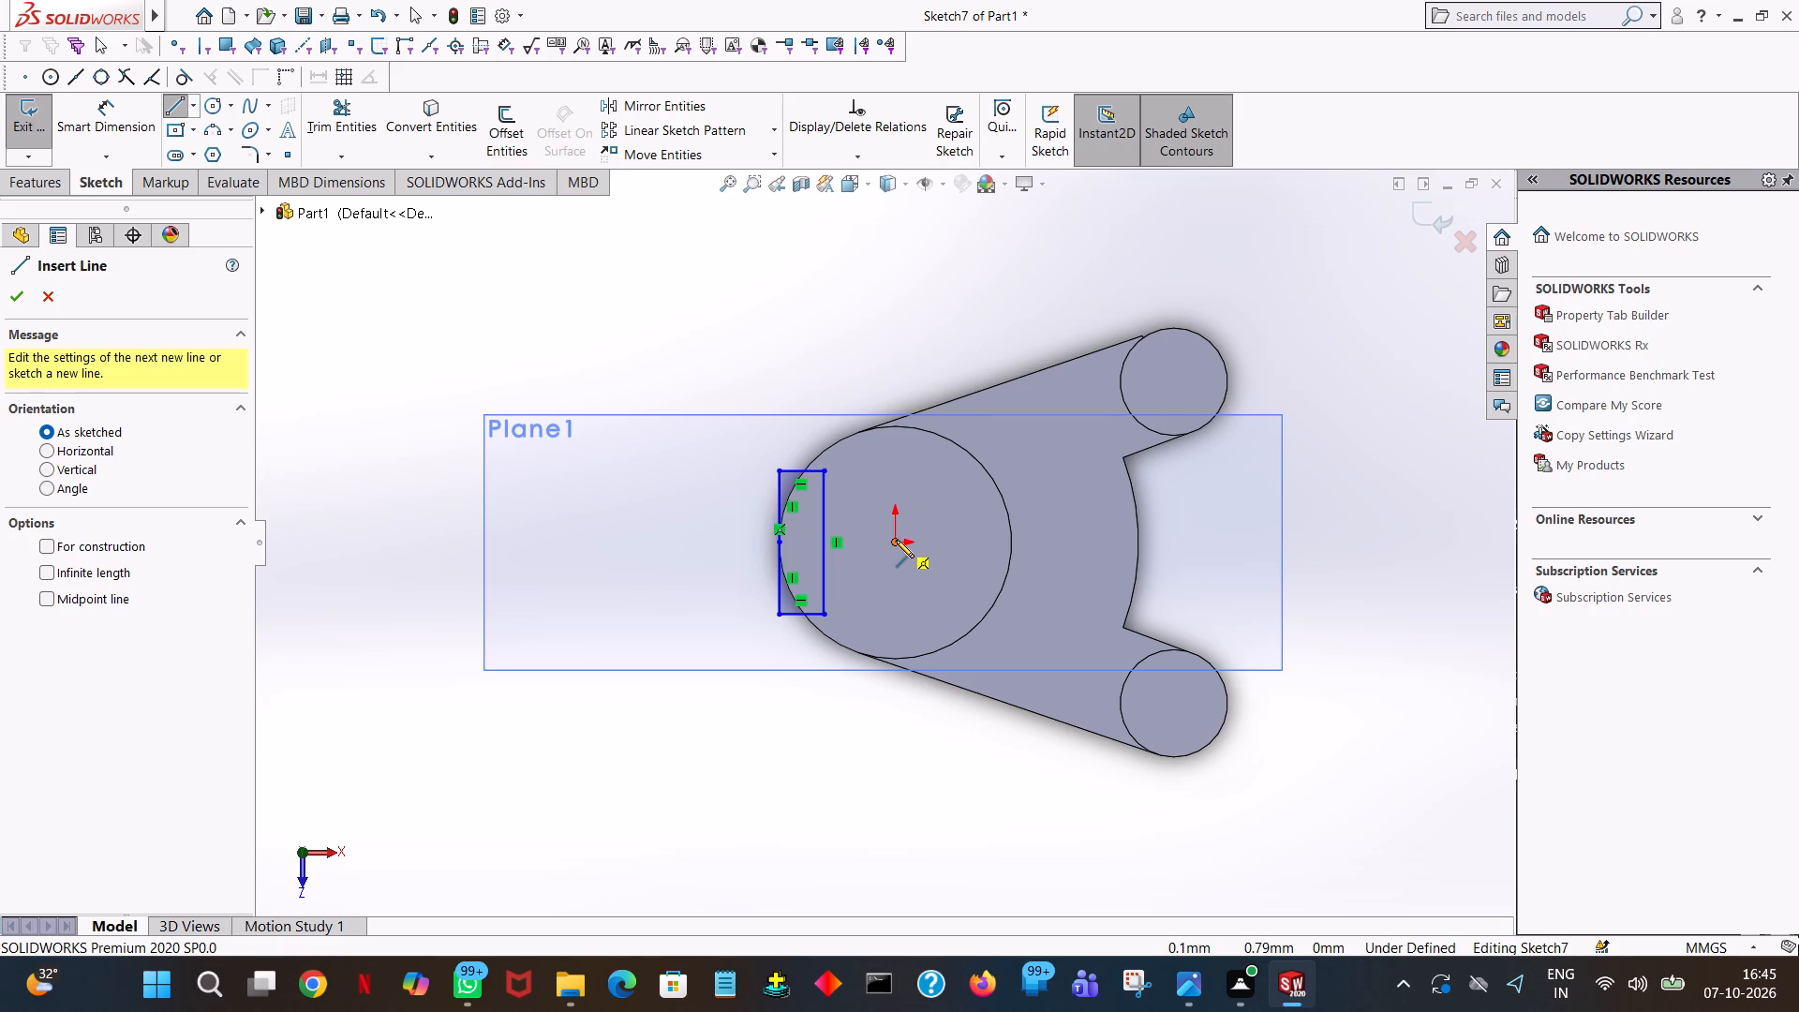
left_click(896, 540)
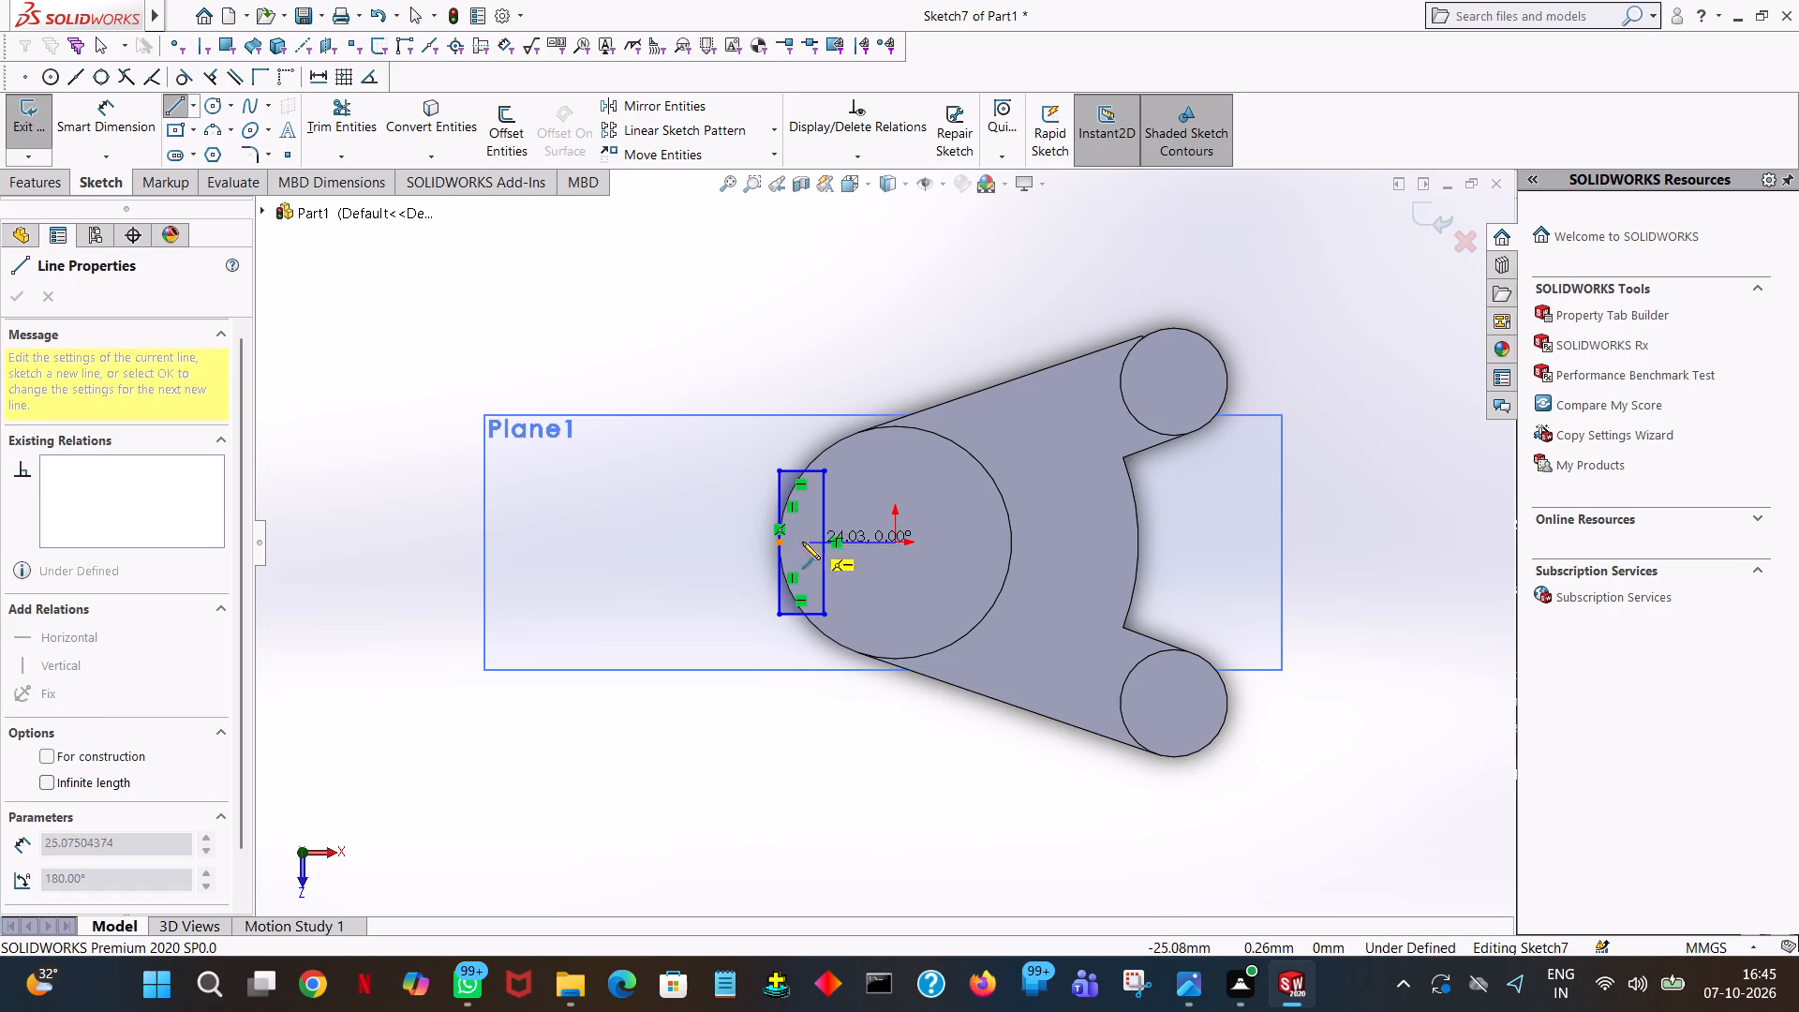
left_click(639, 545)
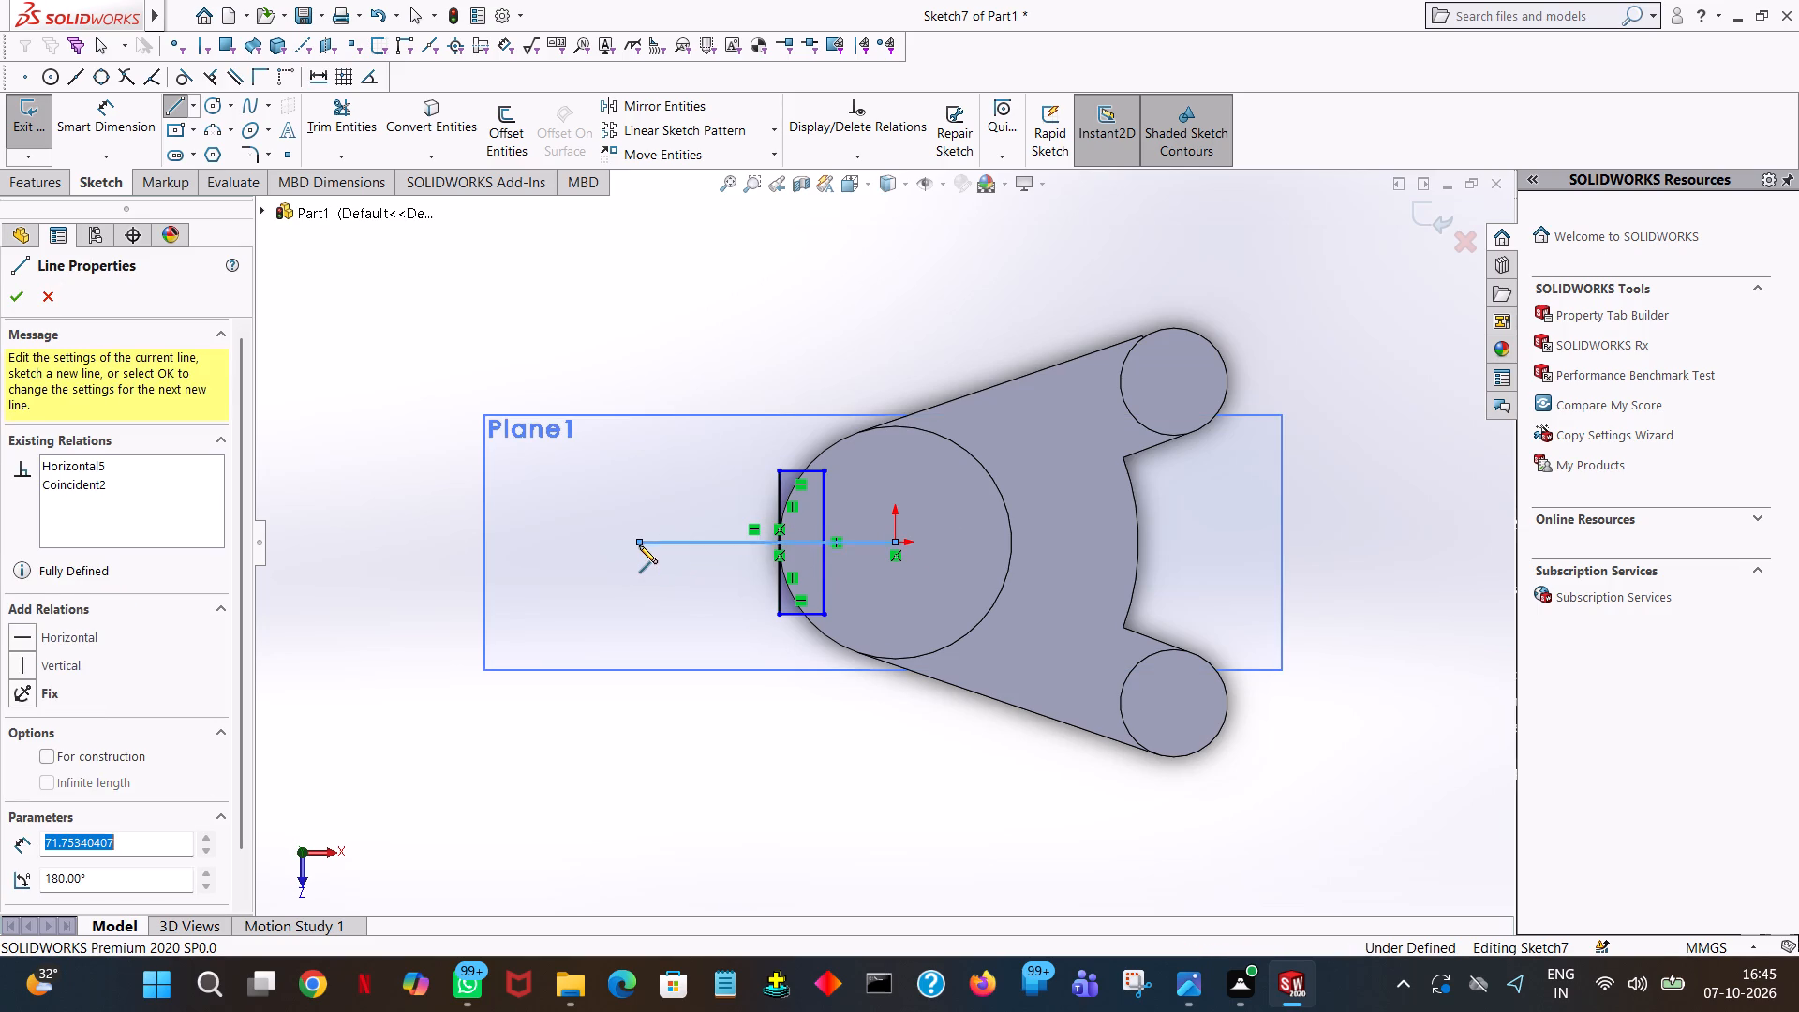
type("80")
key("Return")
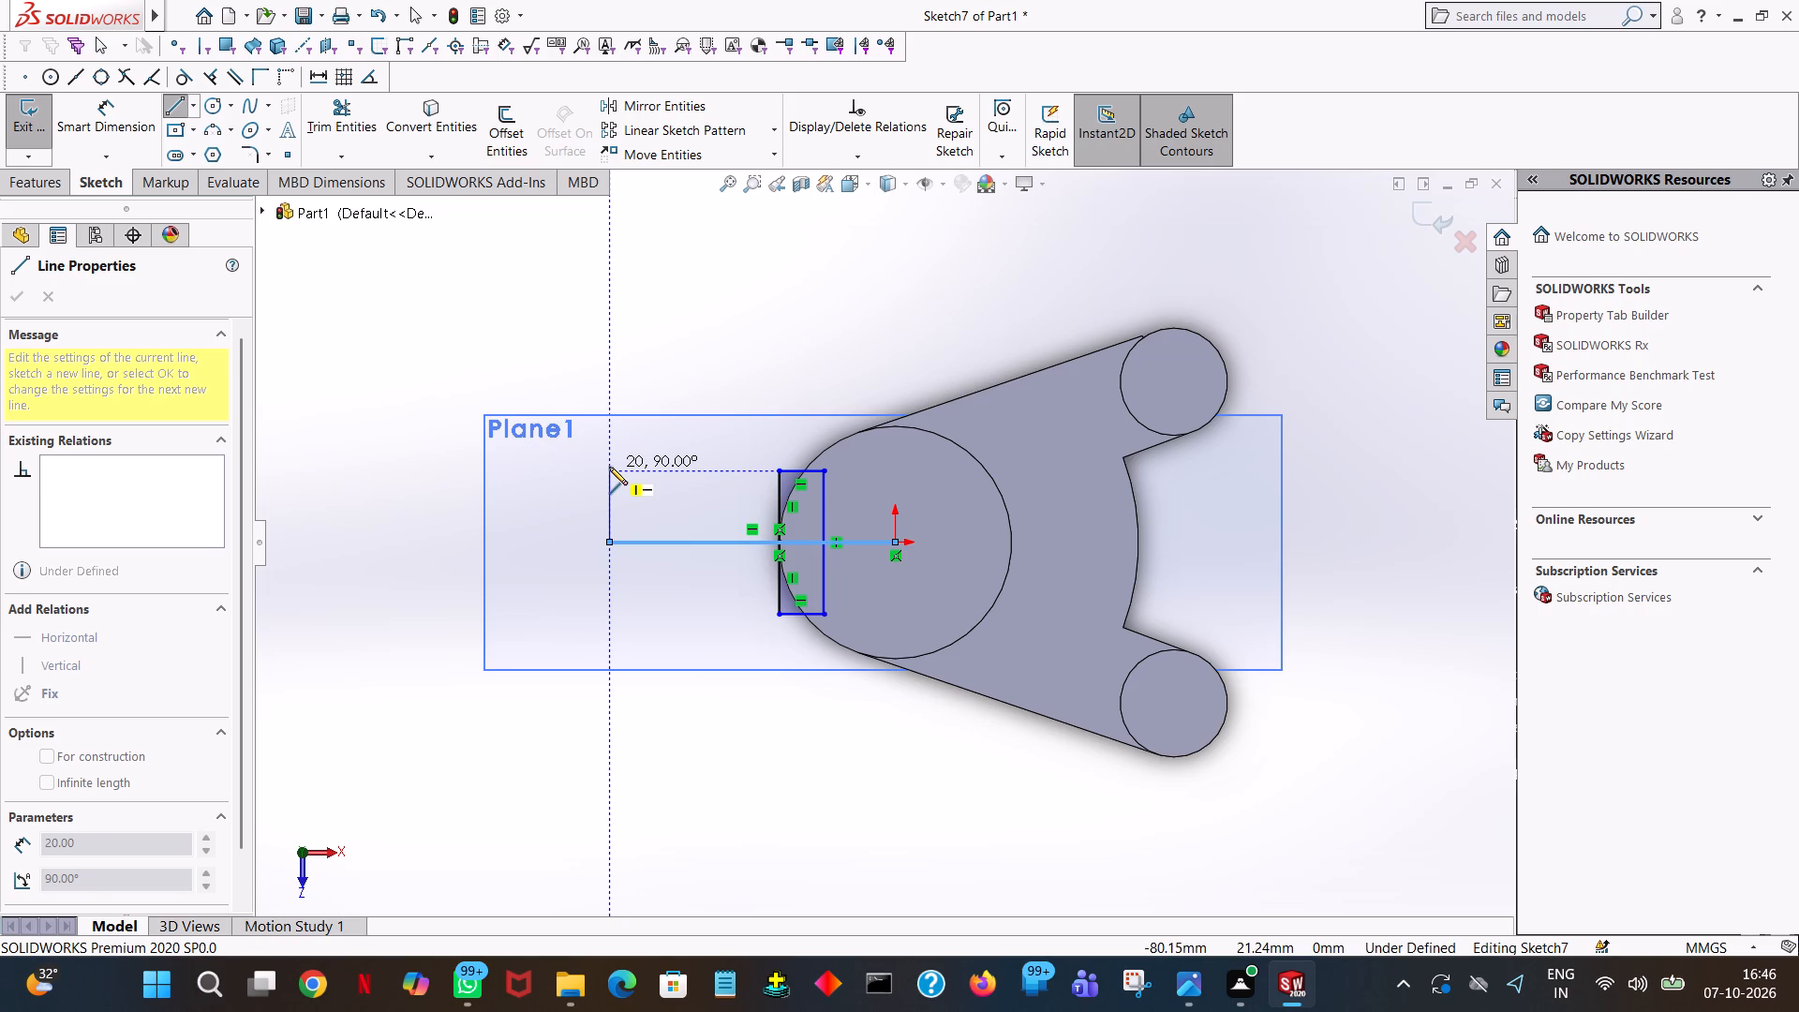
left_click(609, 467)
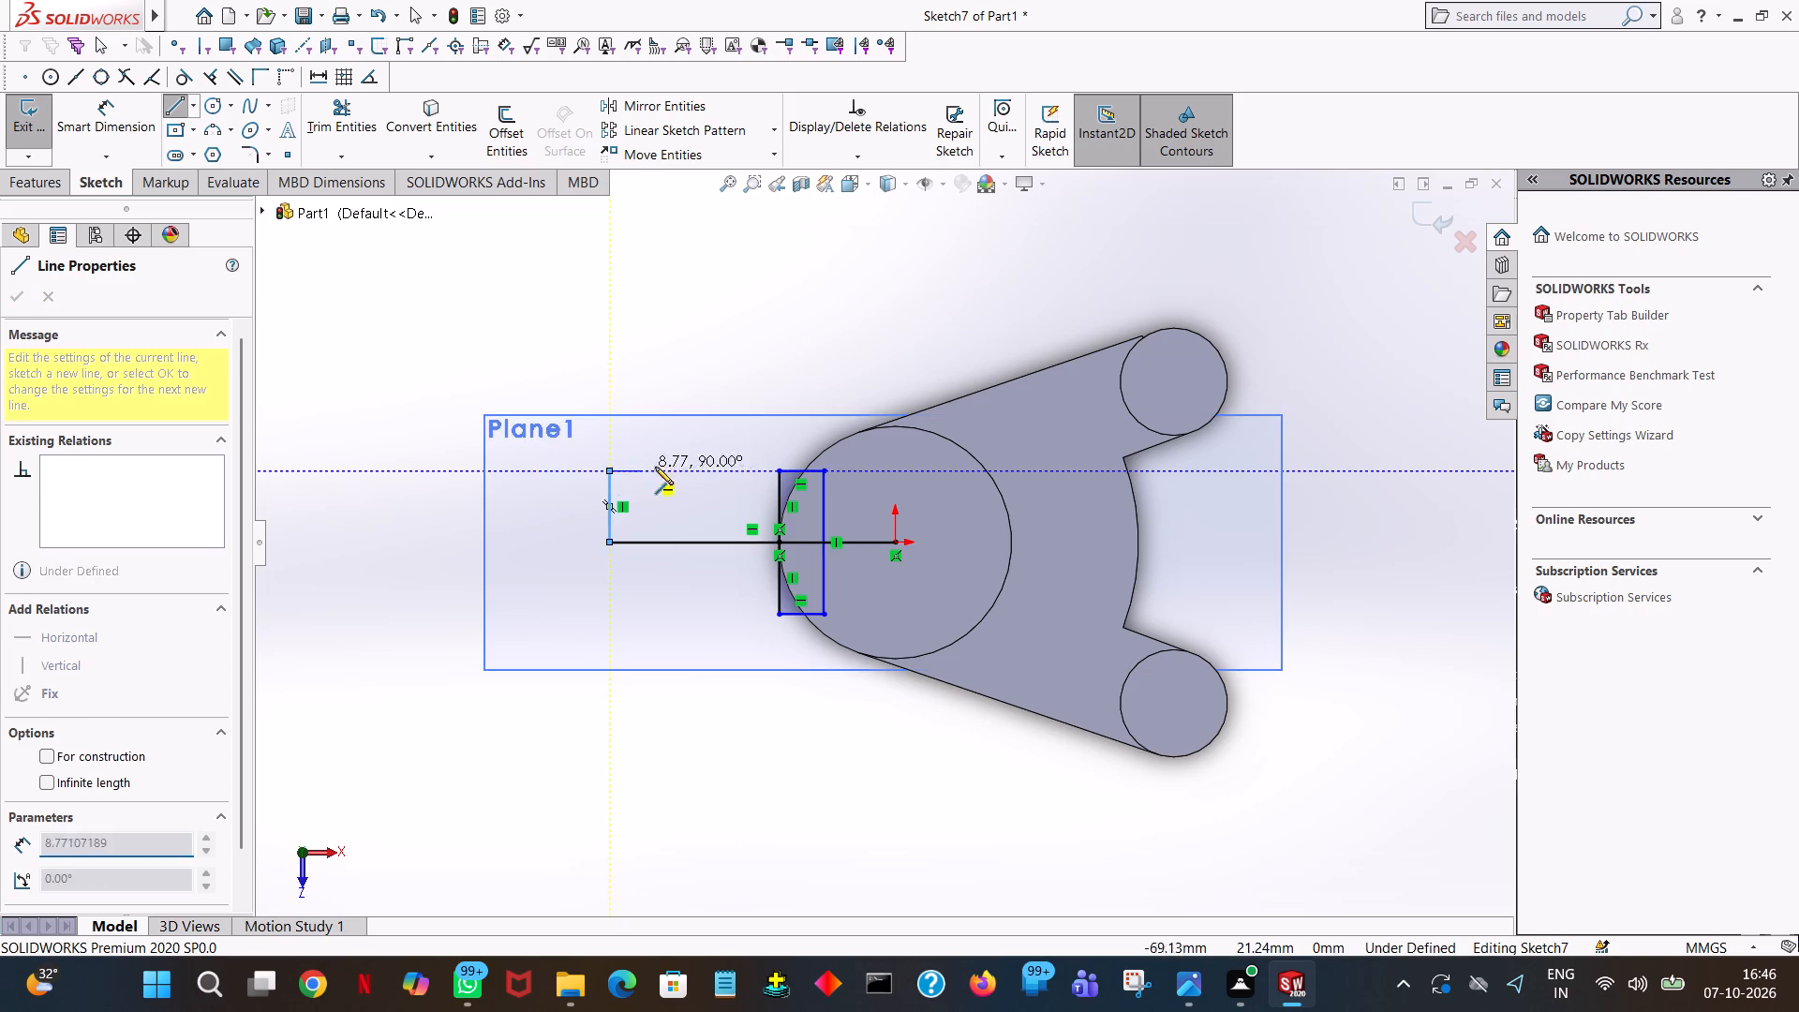
left_click(778, 470)
right_click(778, 470)
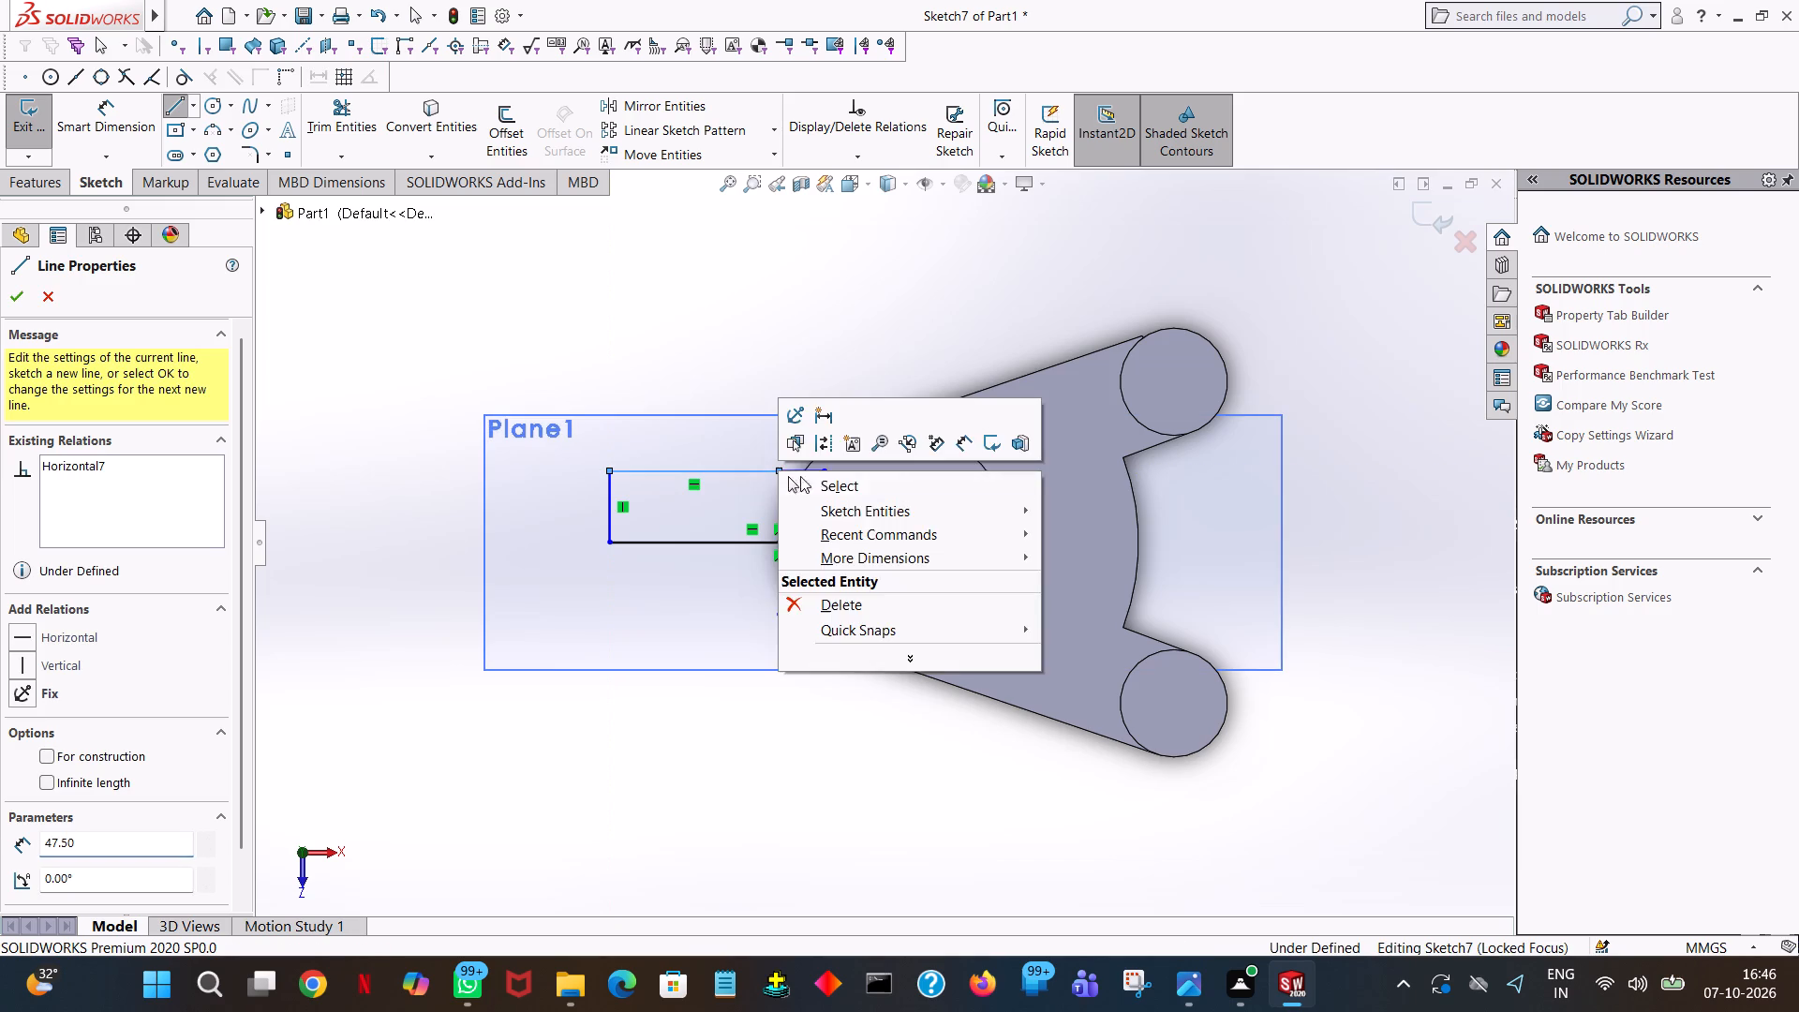
left_click(825, 483)
Complete the lower half of the outline with a 20 mm vertical line and a 47.5 mm horizontal line to the narrow rectangle's lower corner.
left_click(180, 107)
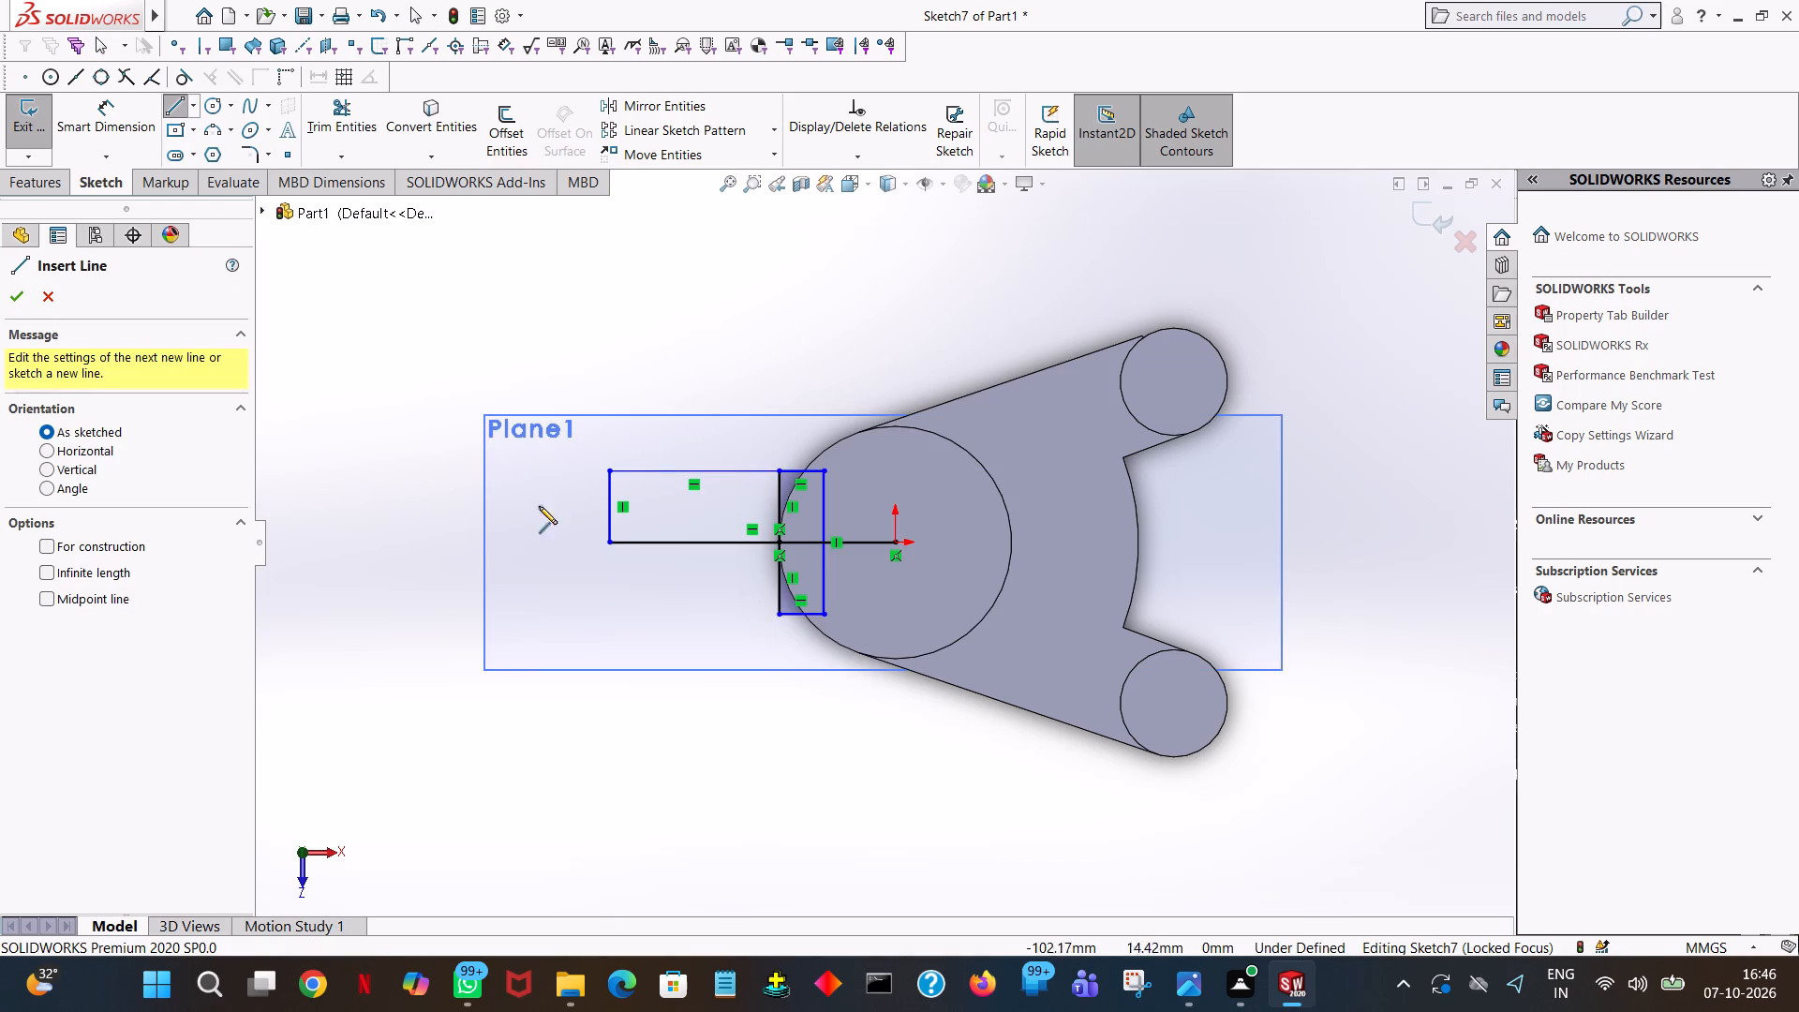
left_click(607, 546)
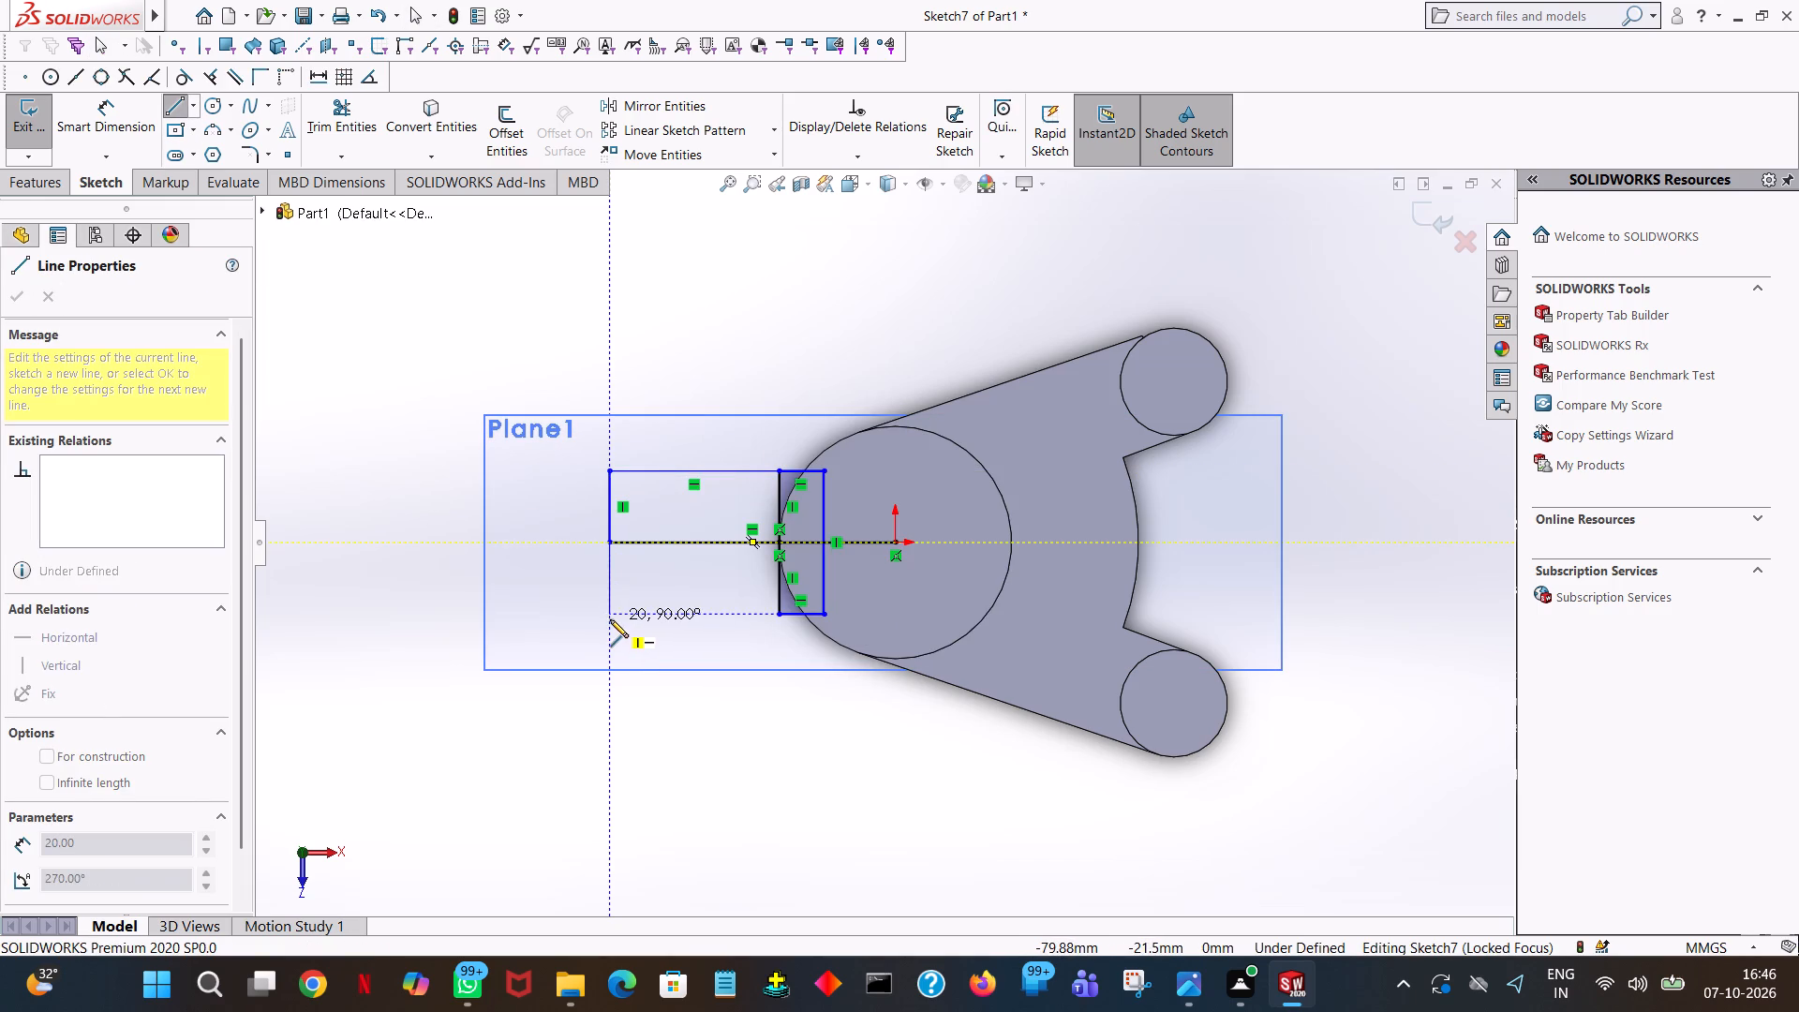
left_click(610, 616)
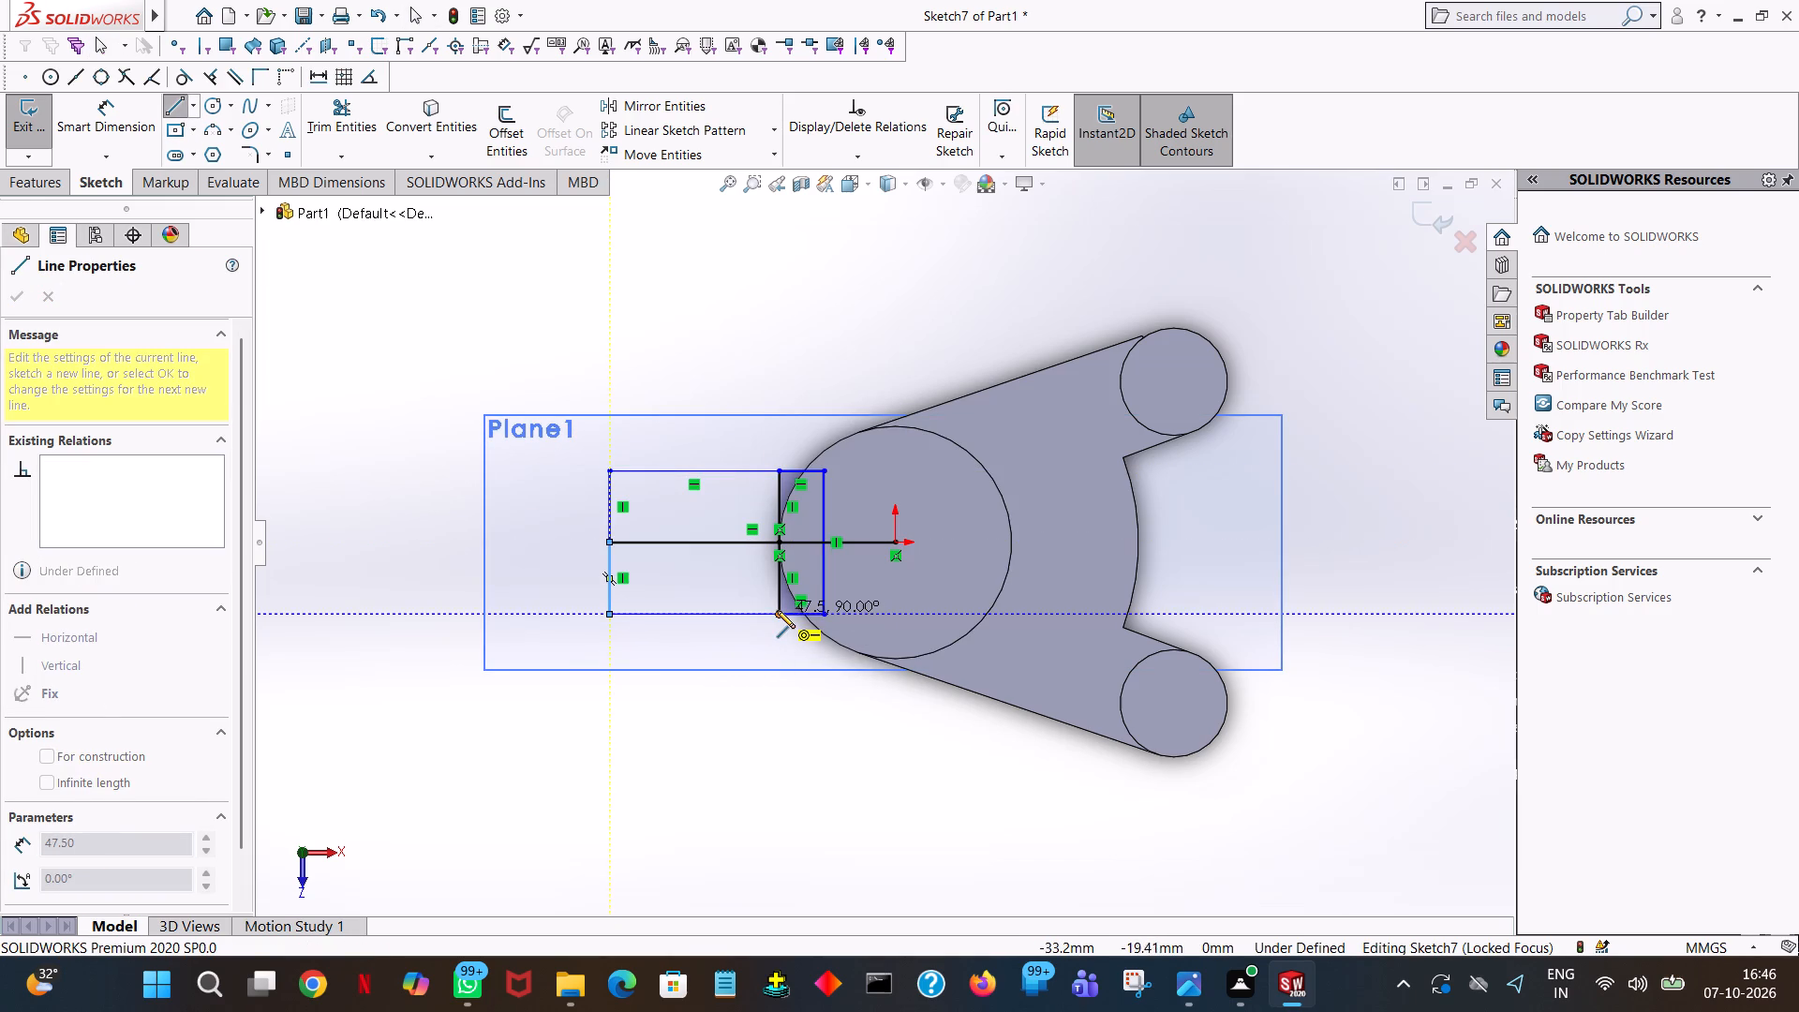
left_click(777, 610)
right_click(777, 610)
left_click(799, 618)
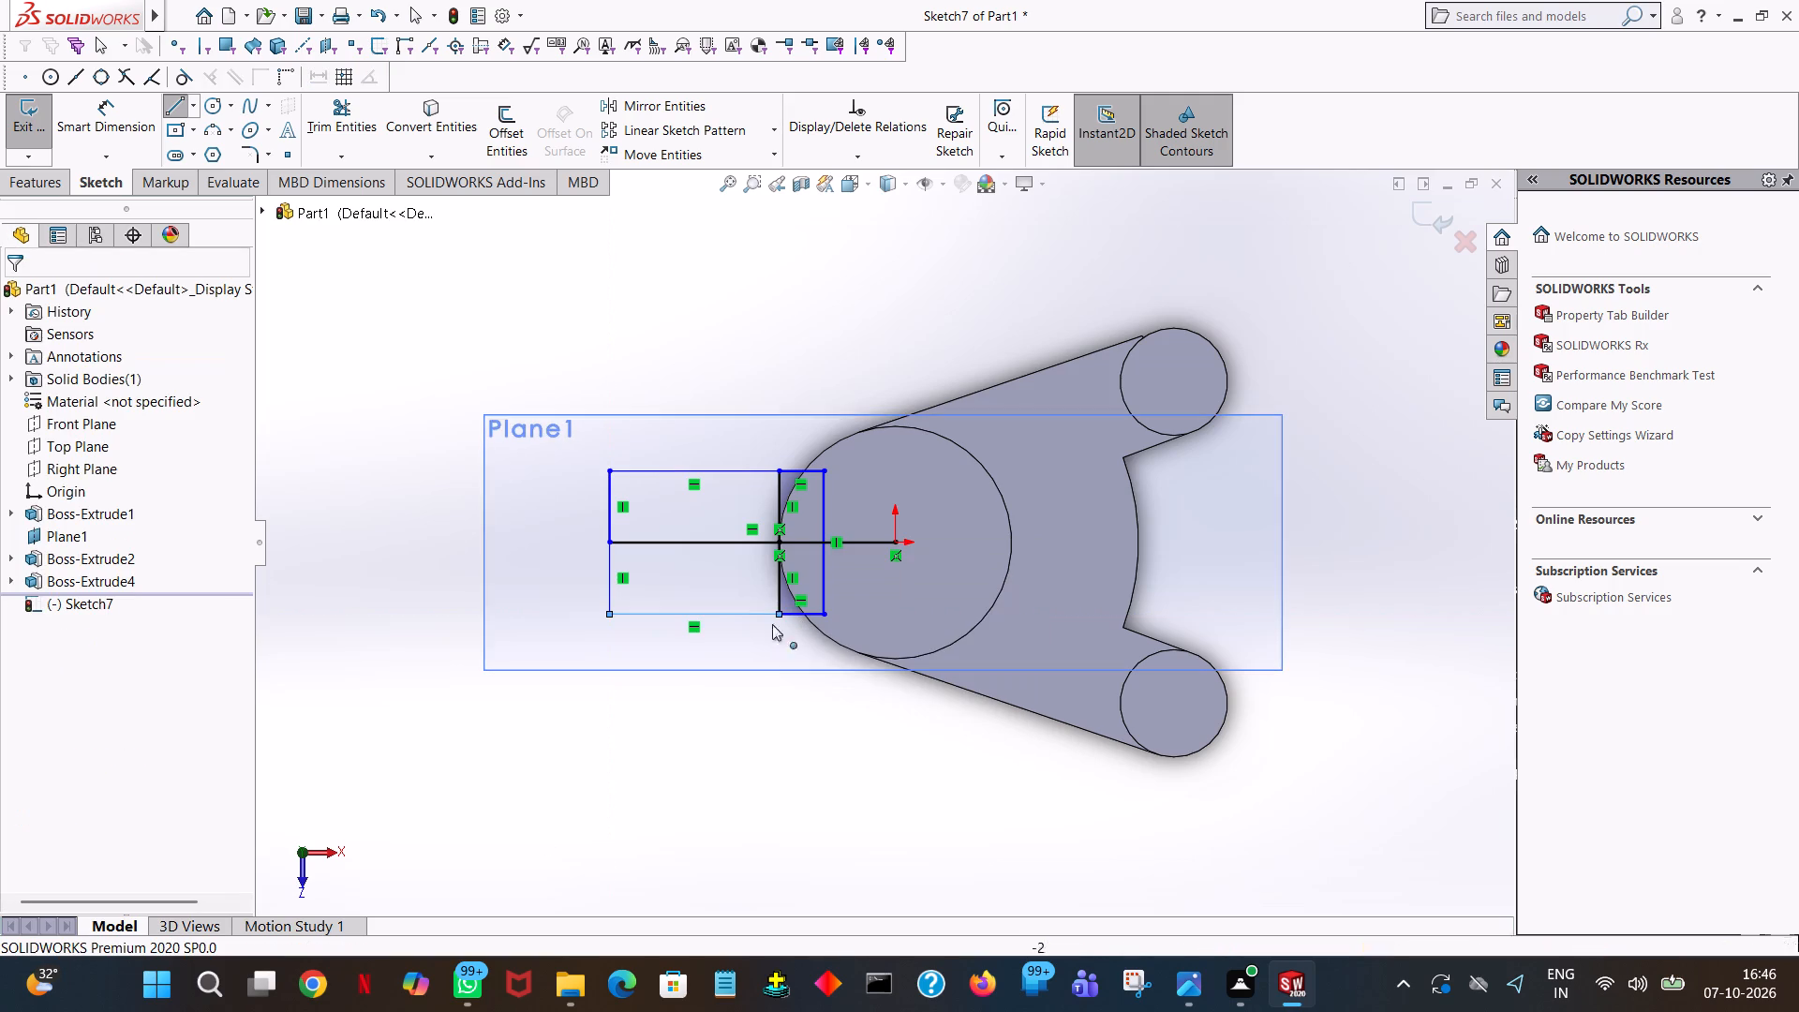
Trim away the 80 mm centreline and the inner vertical dividing line, leaving one closed rectangular outline.
left_click(348, 113)
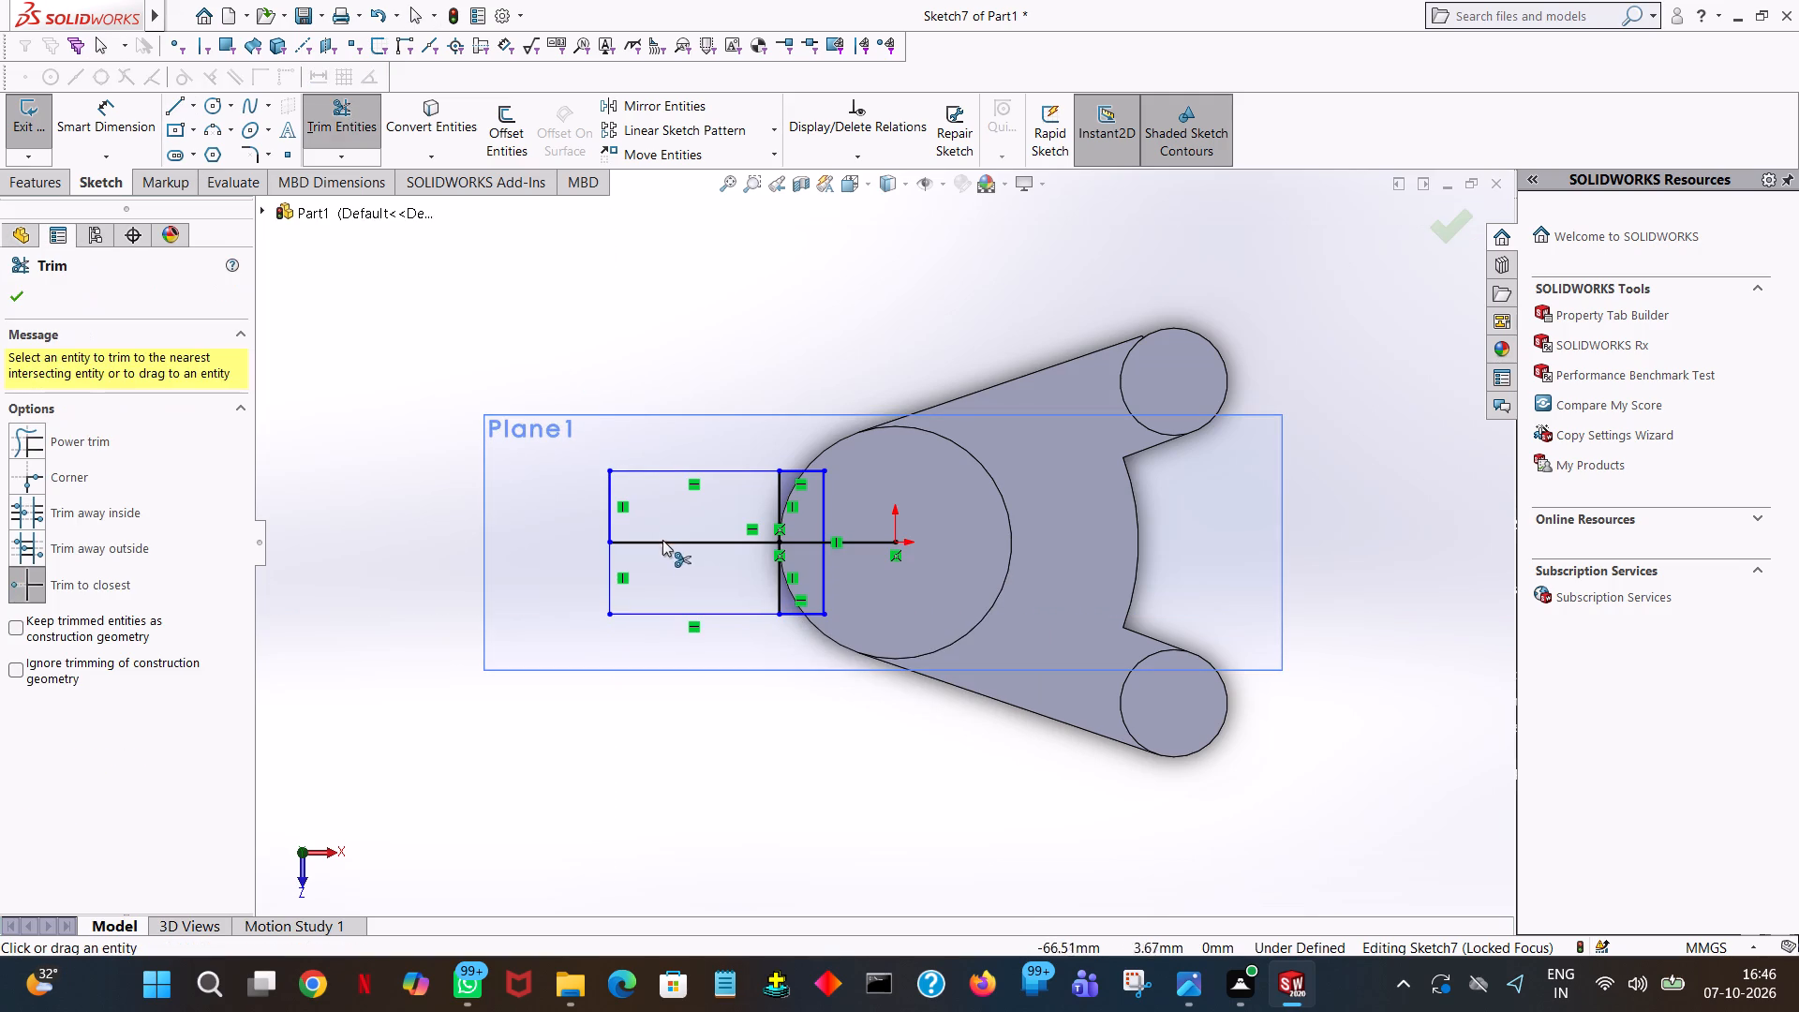
left_click(664, 543)
left_click(812, 545)
left_click(866, 545)
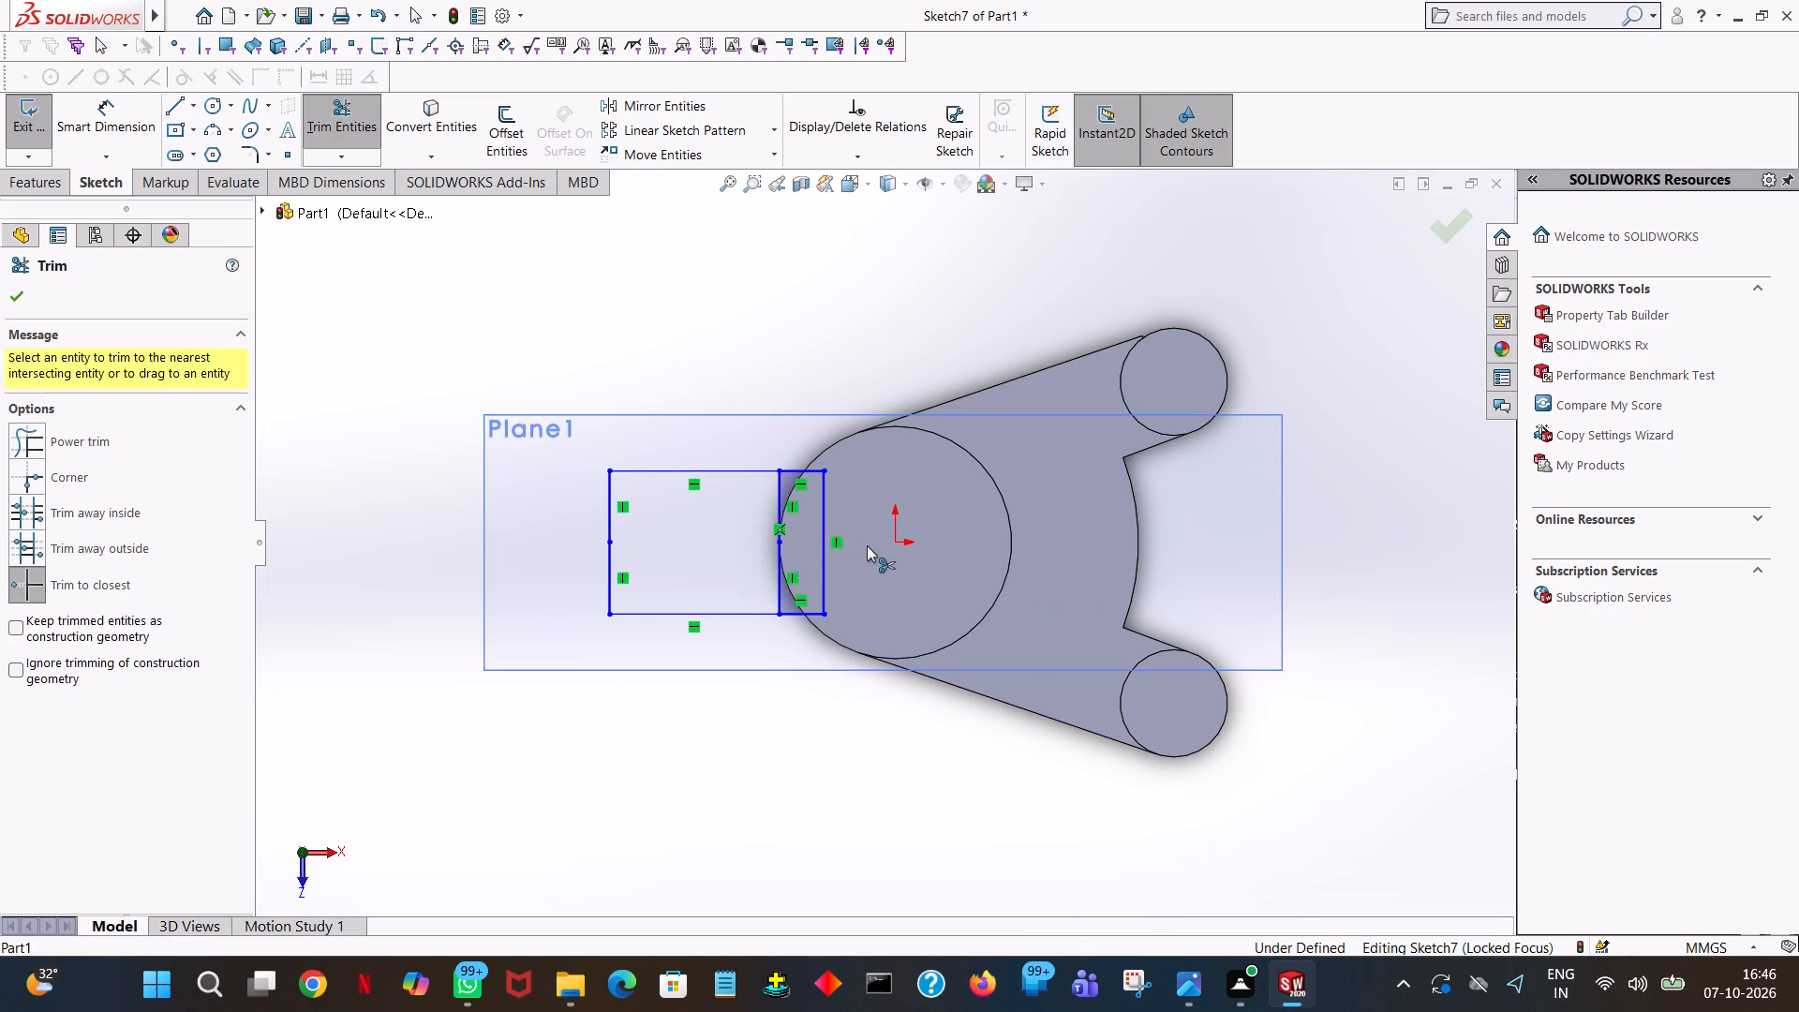
left_click(773, 494)
left_click(781, 561)
left_click(778, 493)
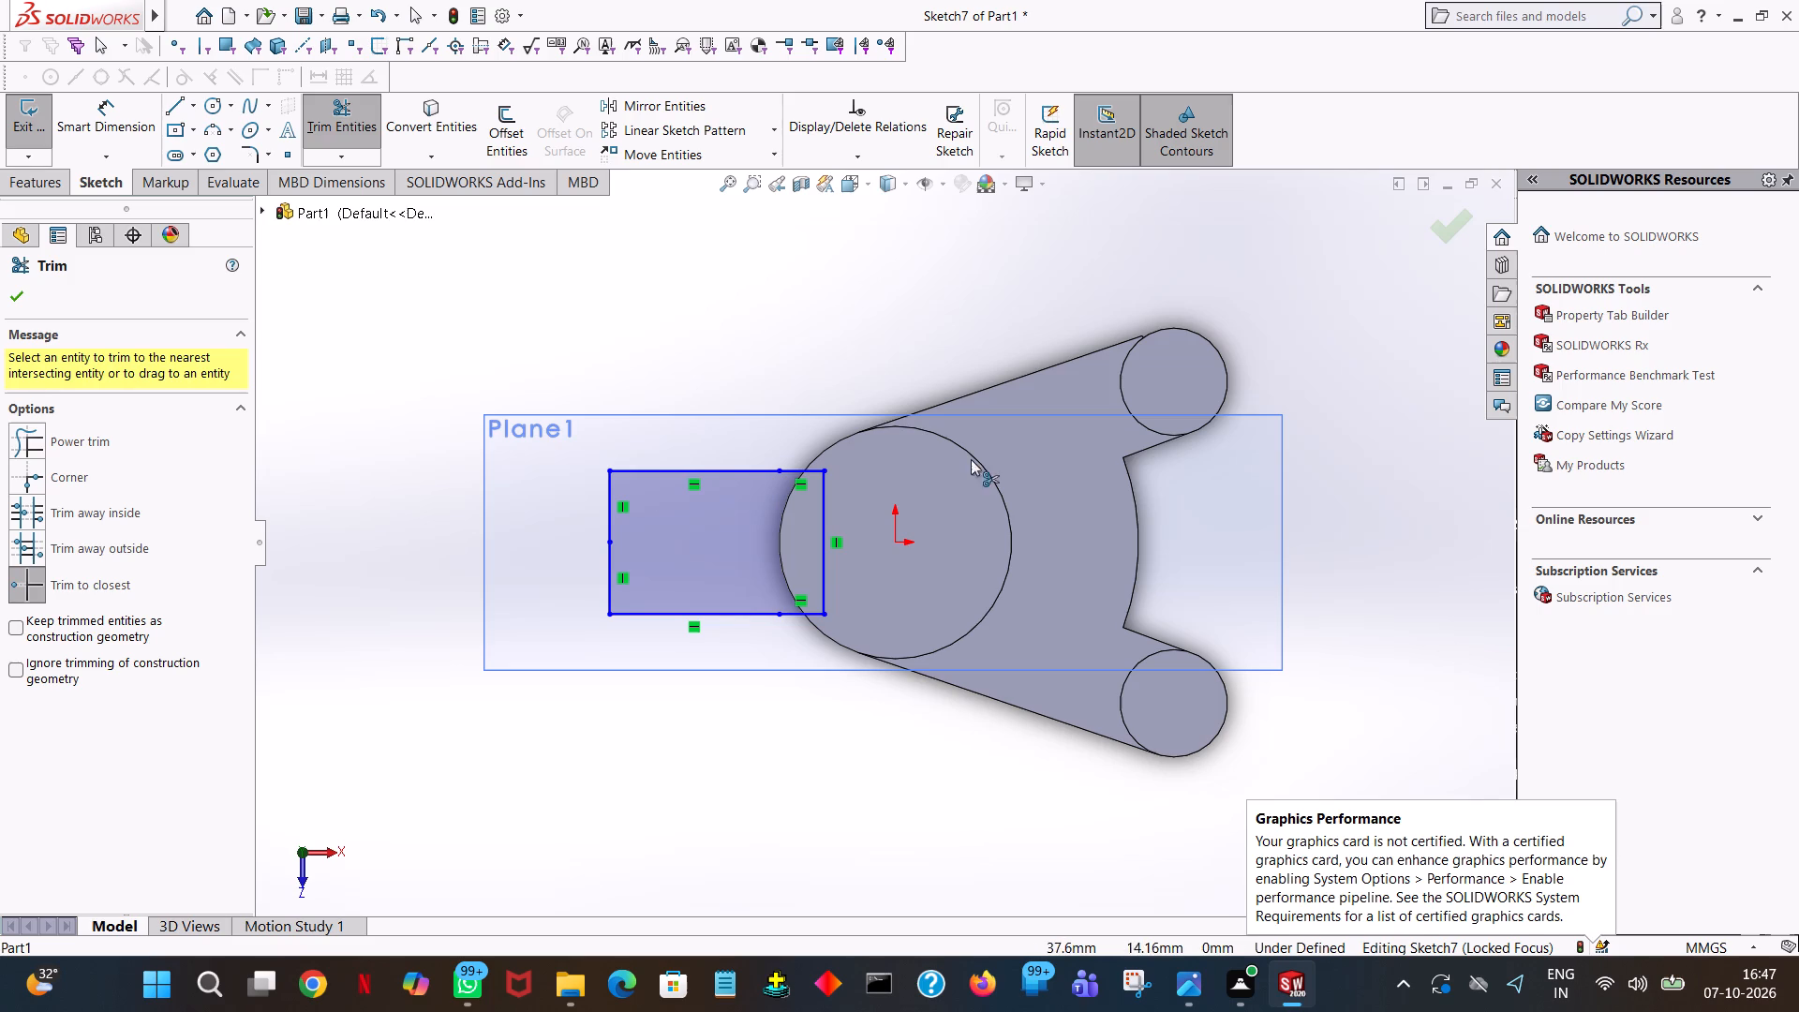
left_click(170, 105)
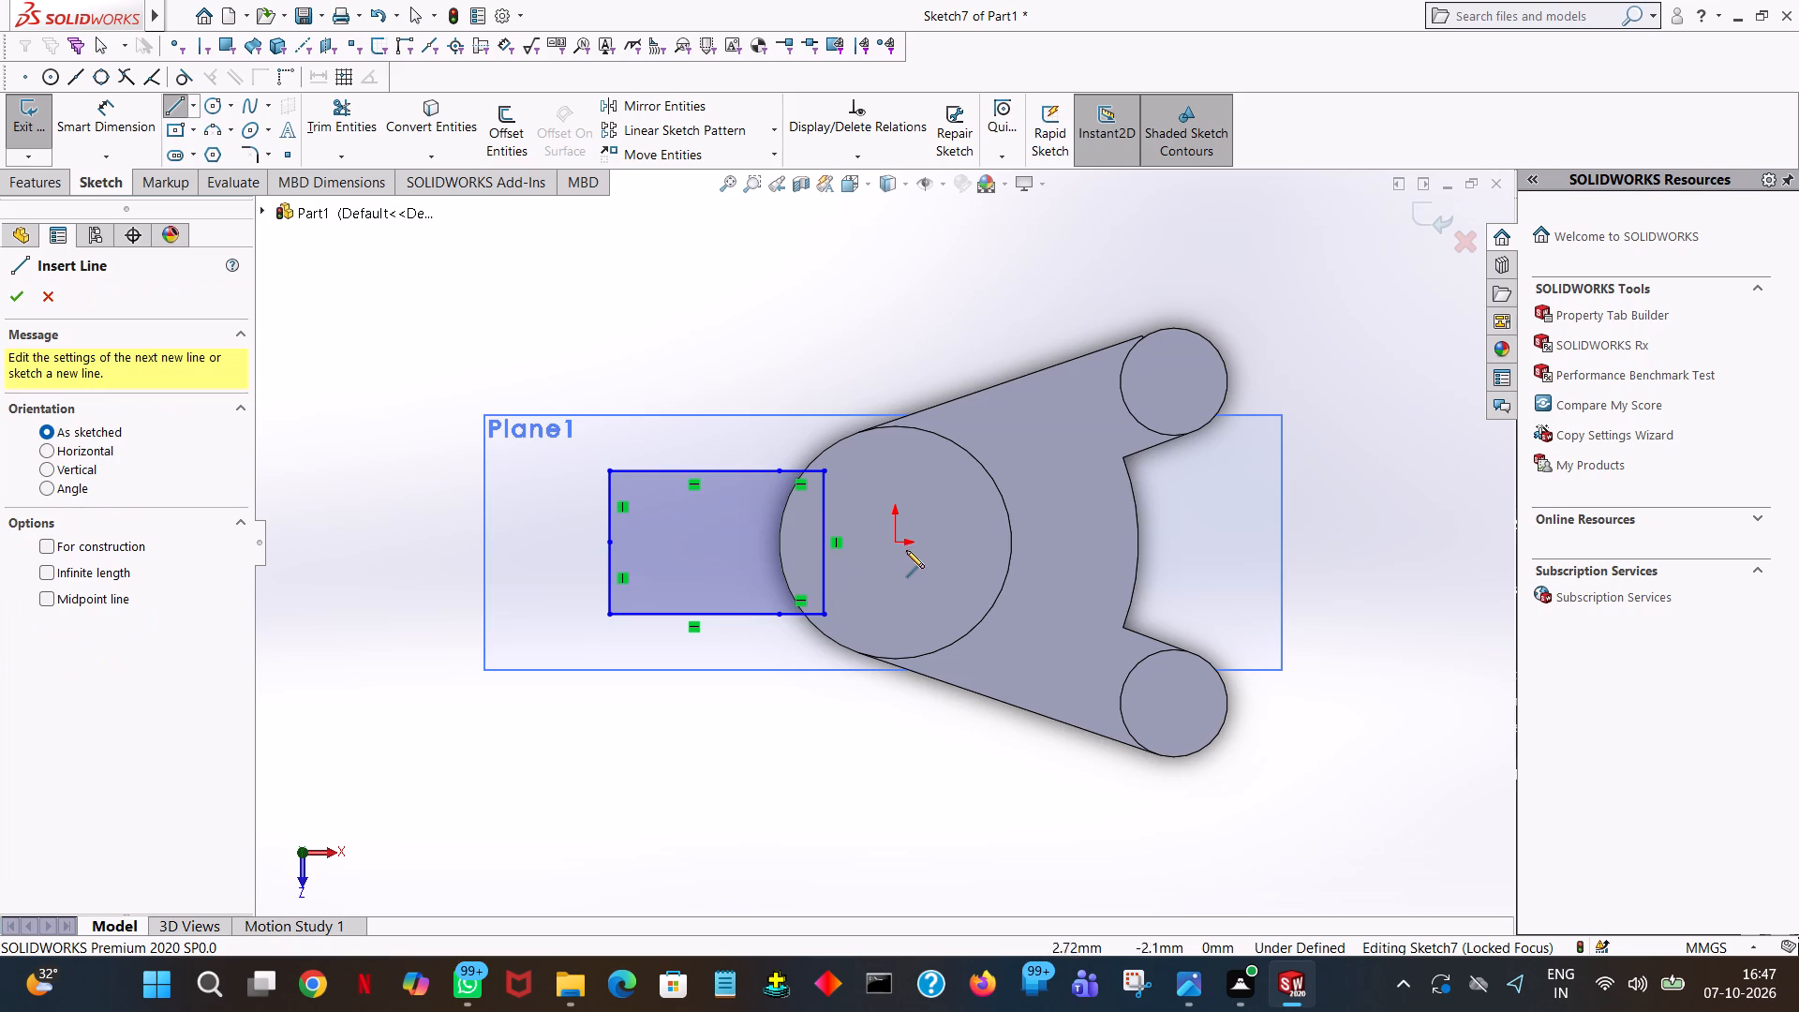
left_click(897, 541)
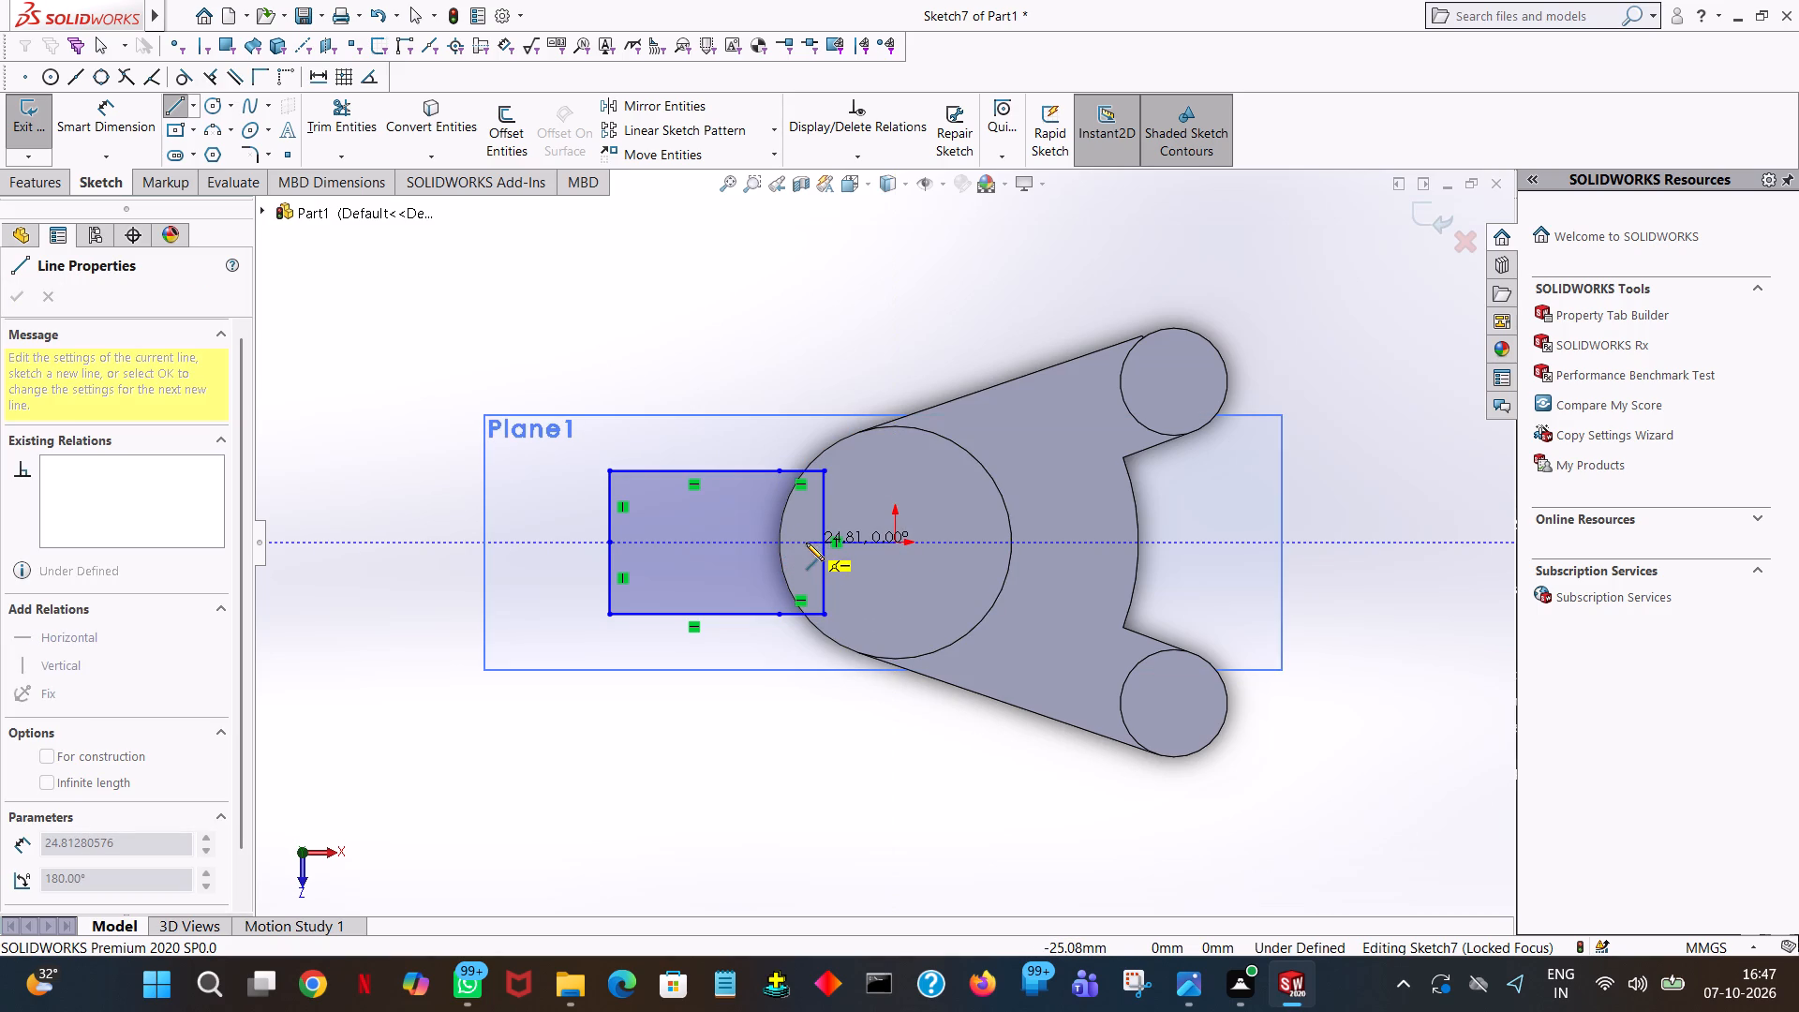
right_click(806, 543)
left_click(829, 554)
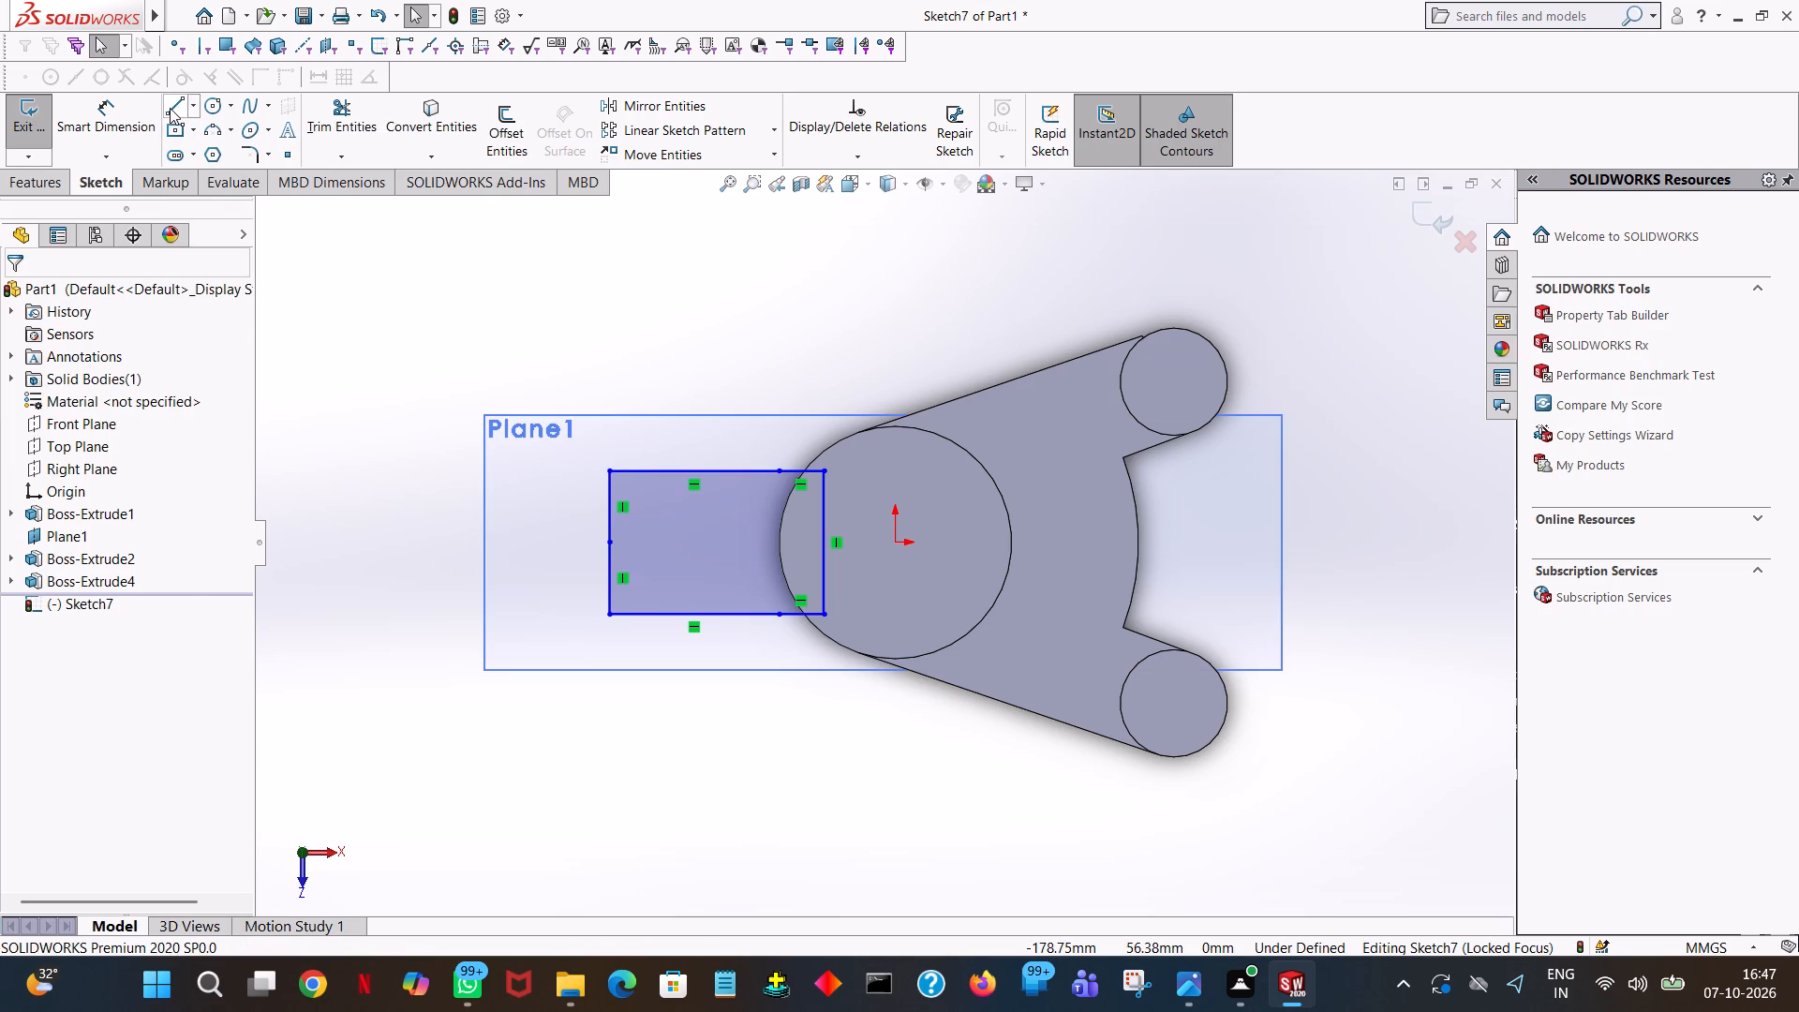
Sketch a 10 mm vertical line down from the rectangle's upper outer corner, along its outer edge farthest from the bosses.
left_click(170, 107)
left_click(607, 470)
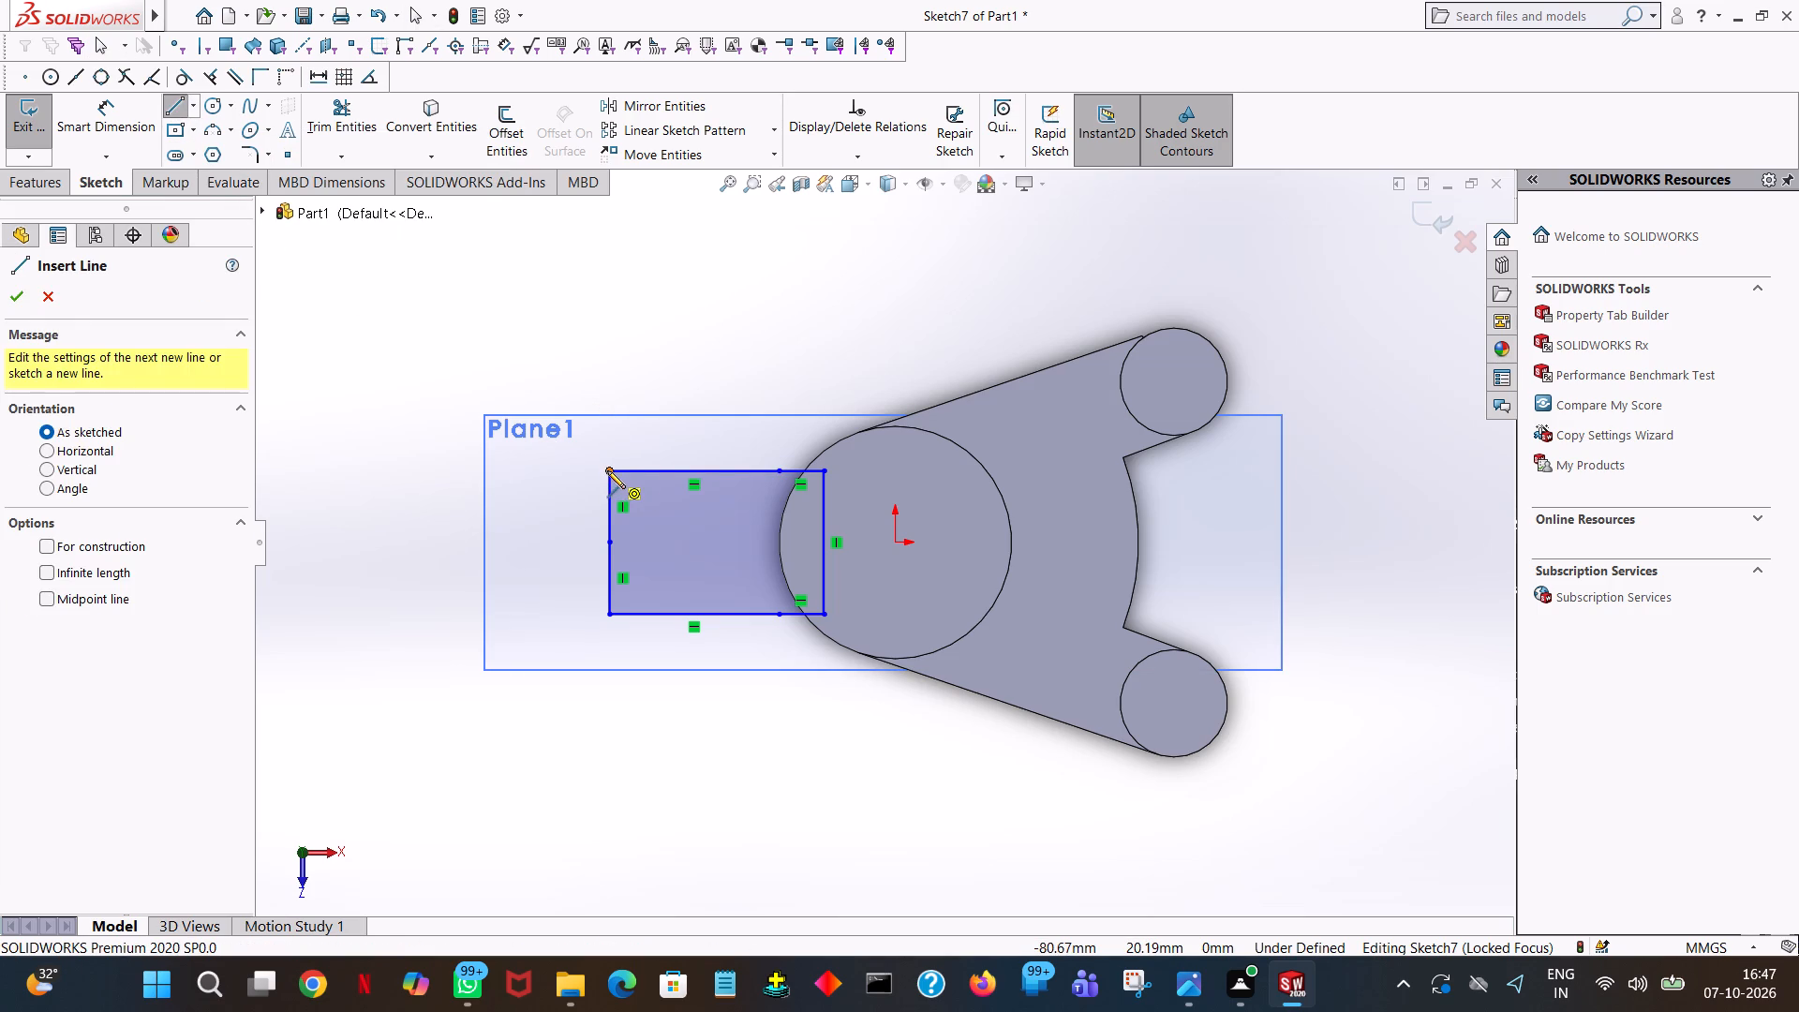
left_click(606, 519)
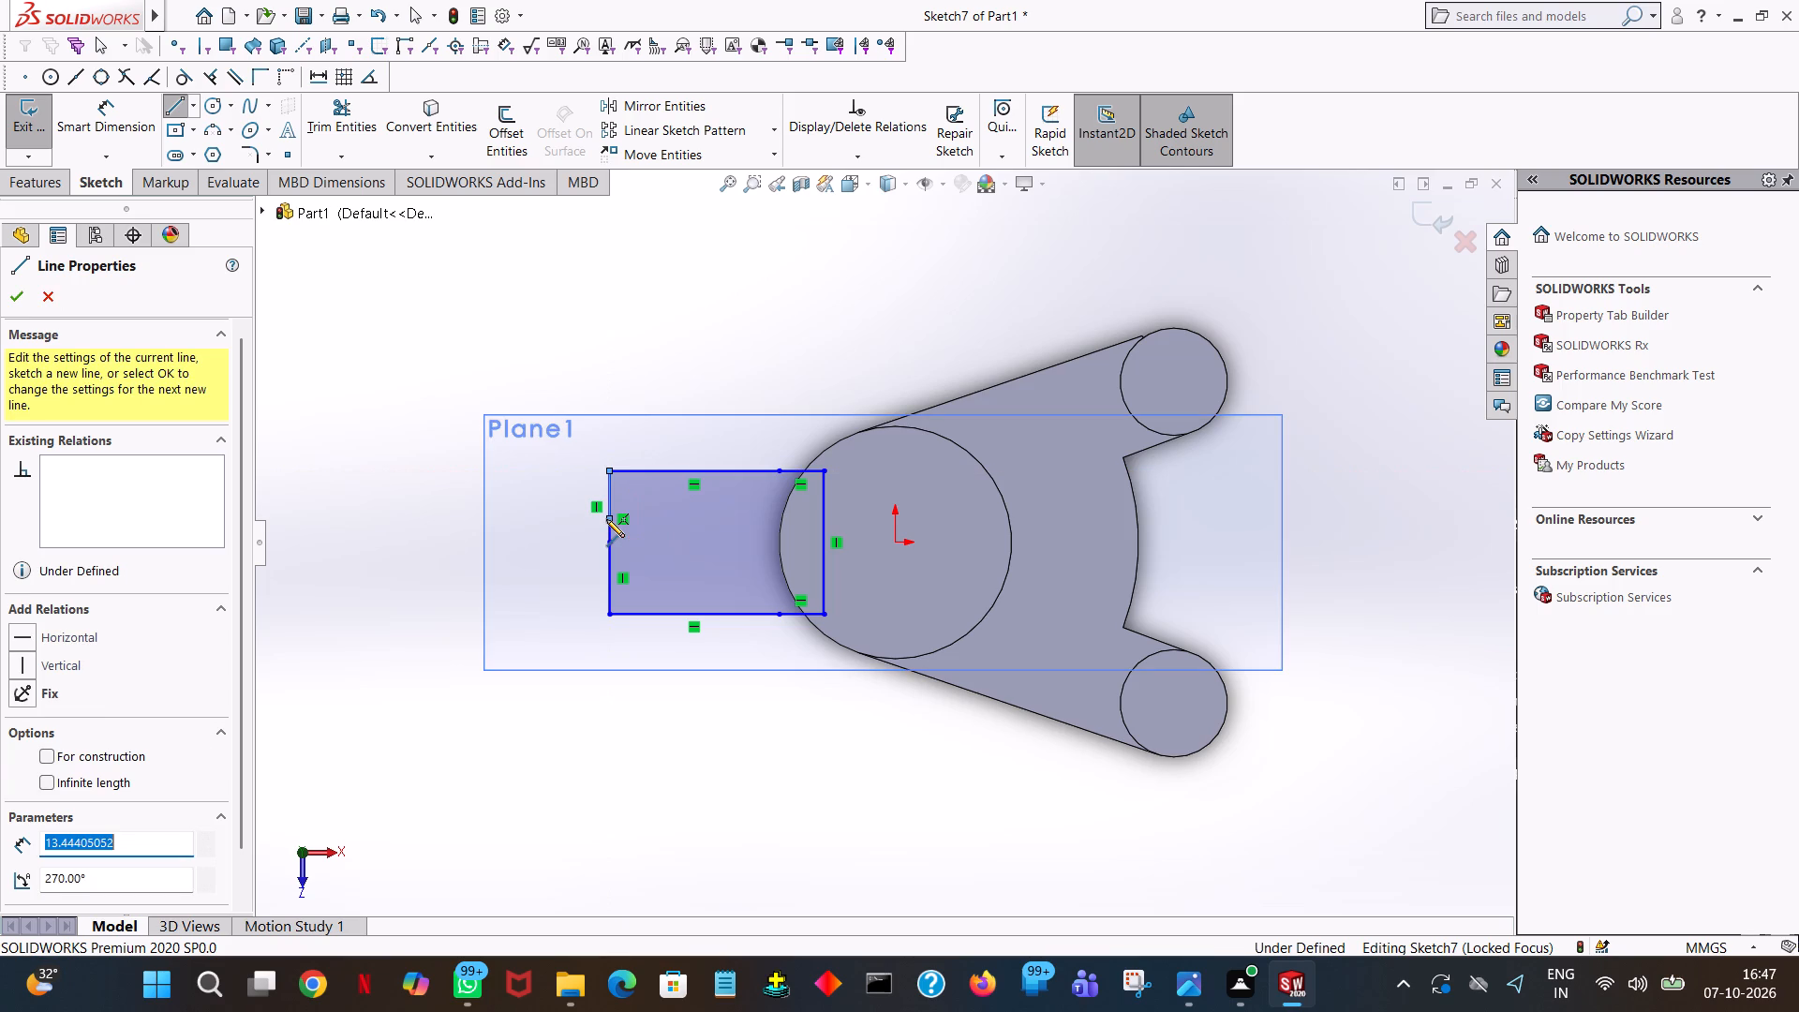
type("10")
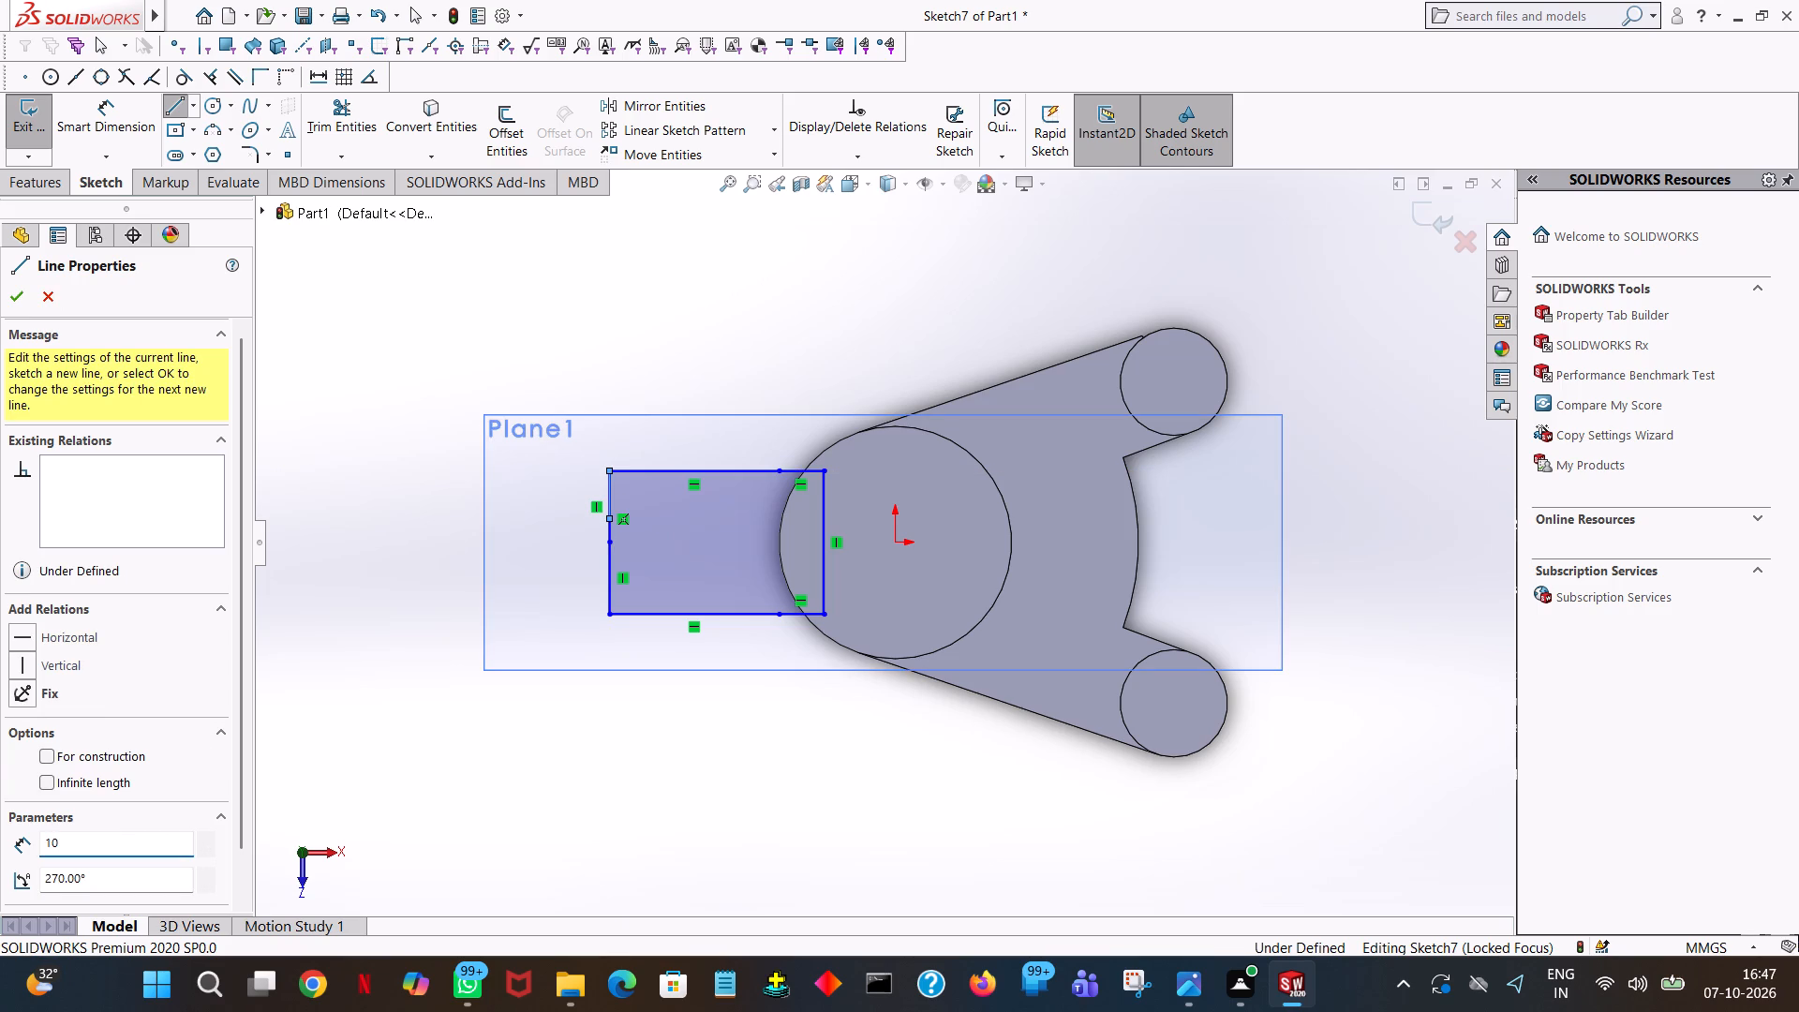
key("Return")
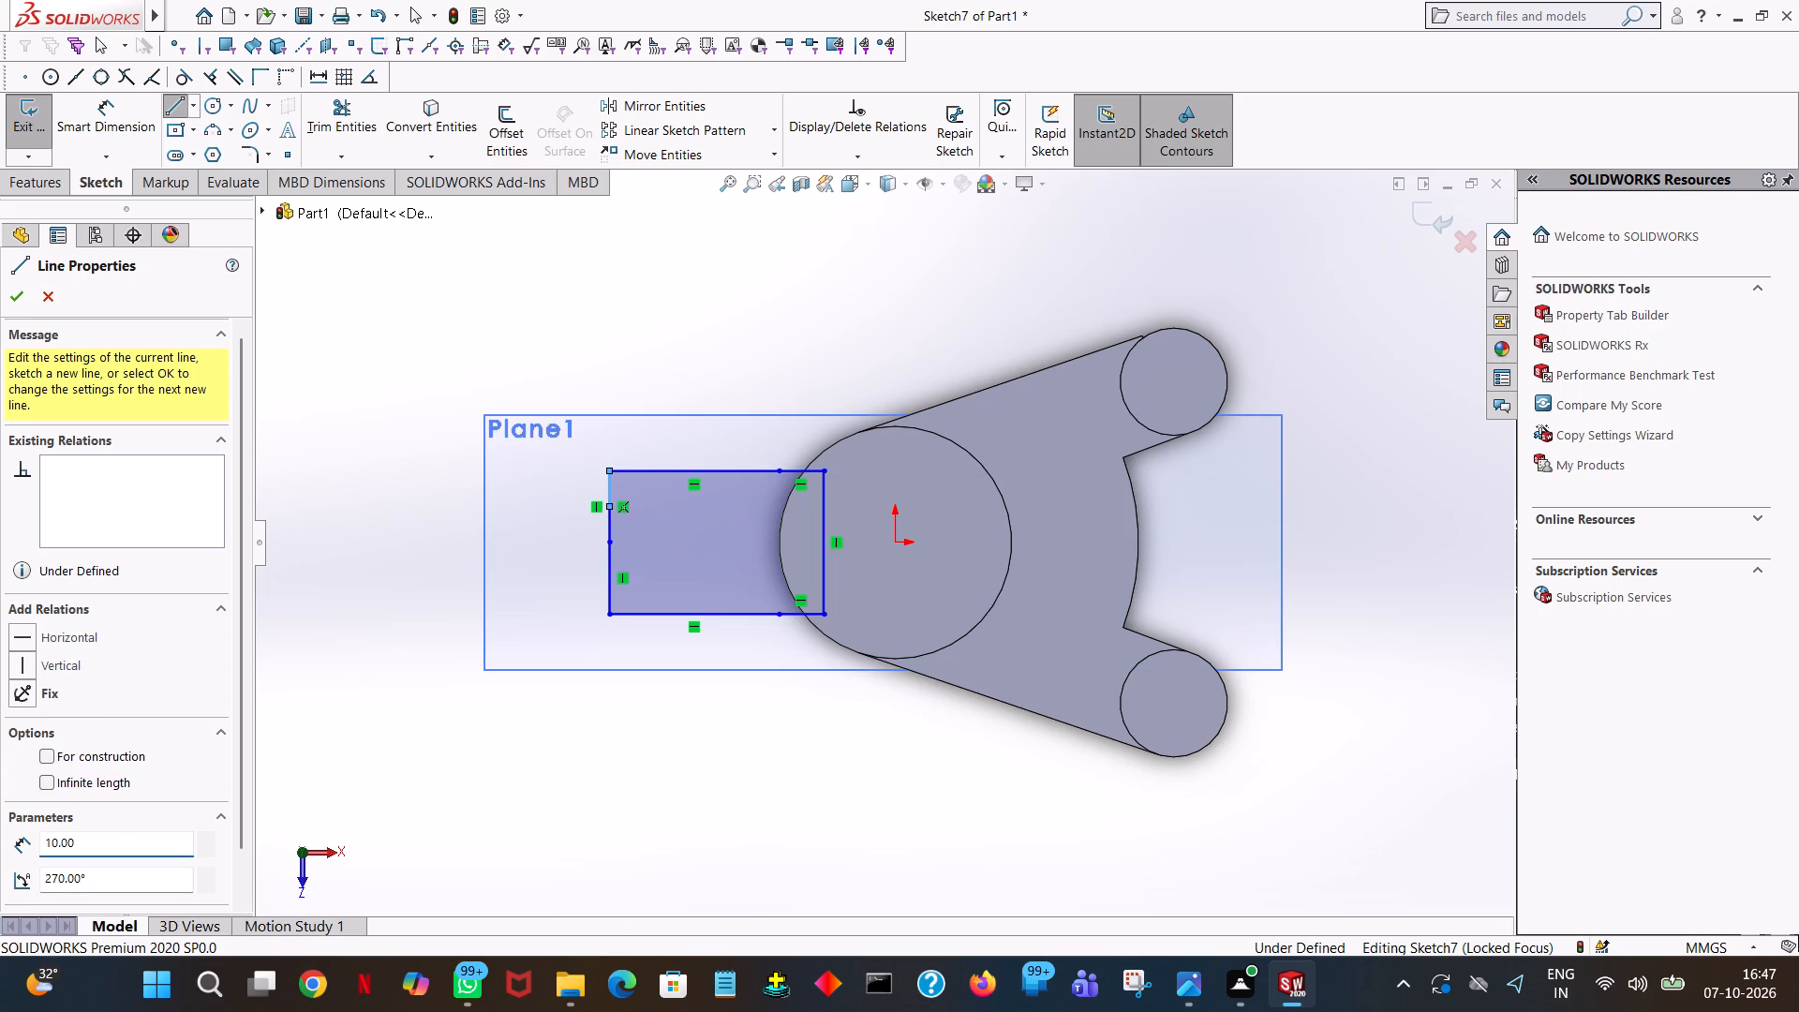
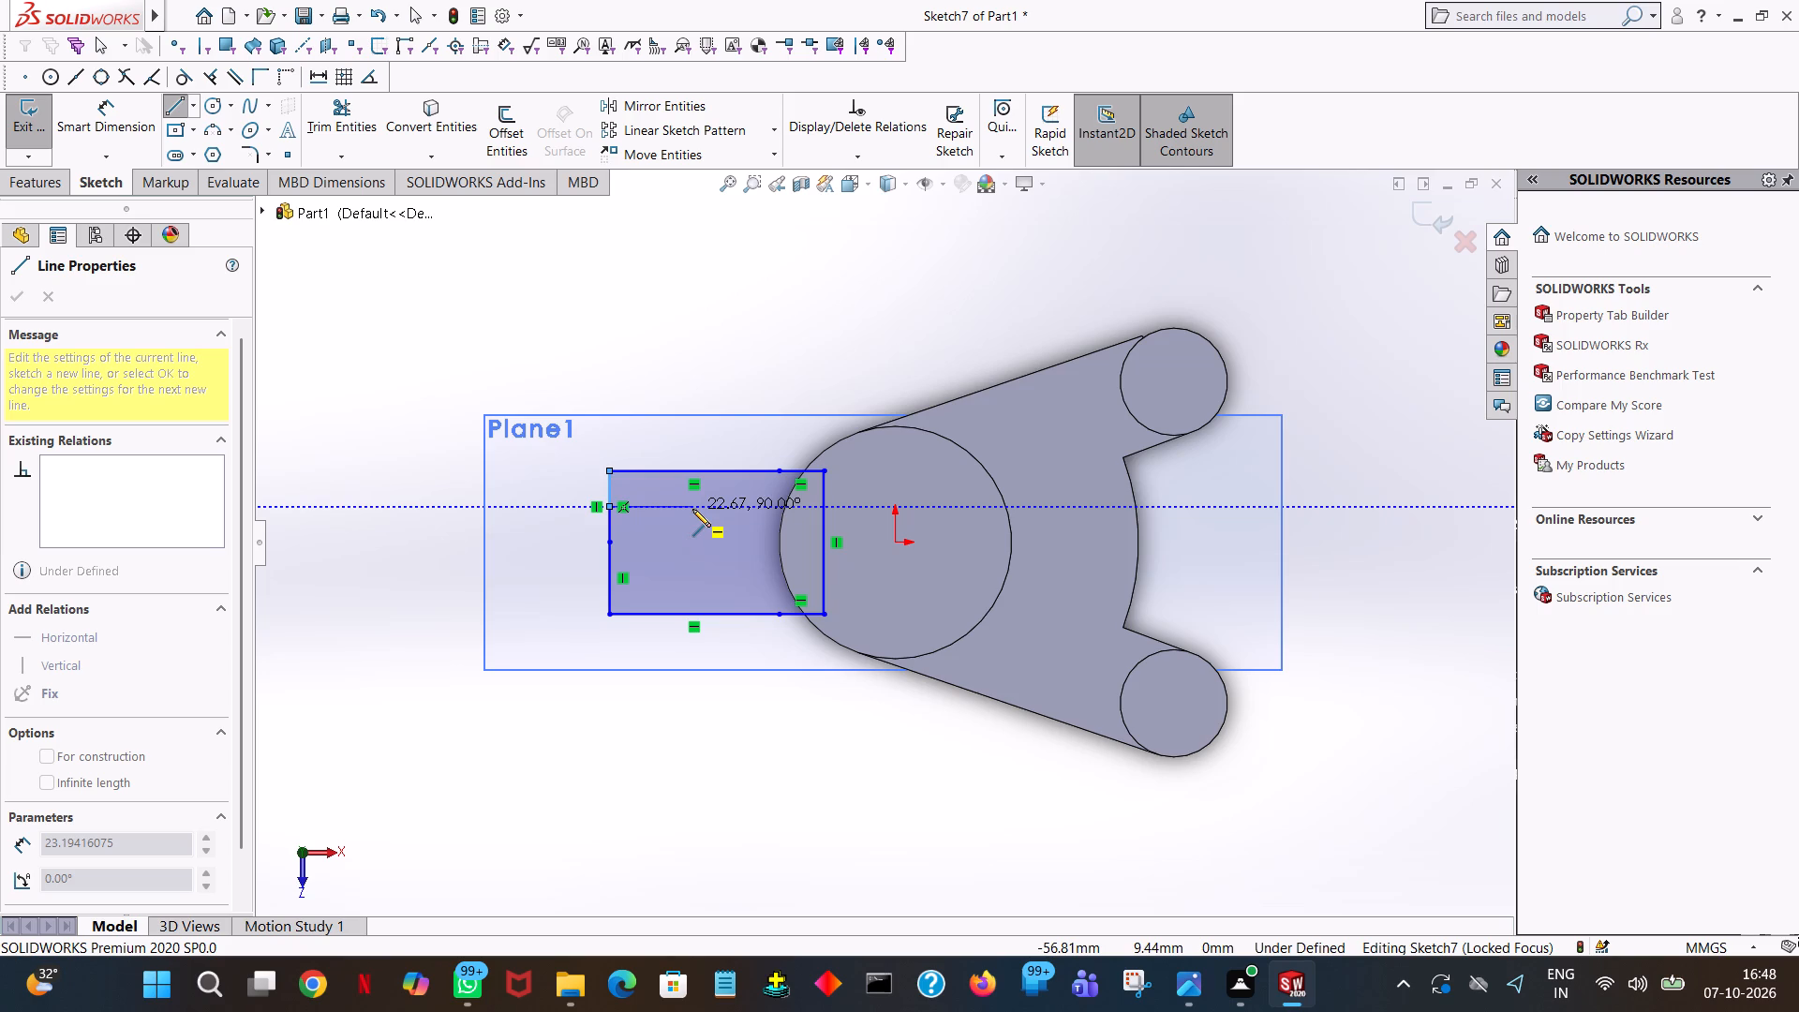
Sketch a 32 mm radius circle centred on the midpoint of the rectangle's outer vertical edge.
right_click(509, 531)
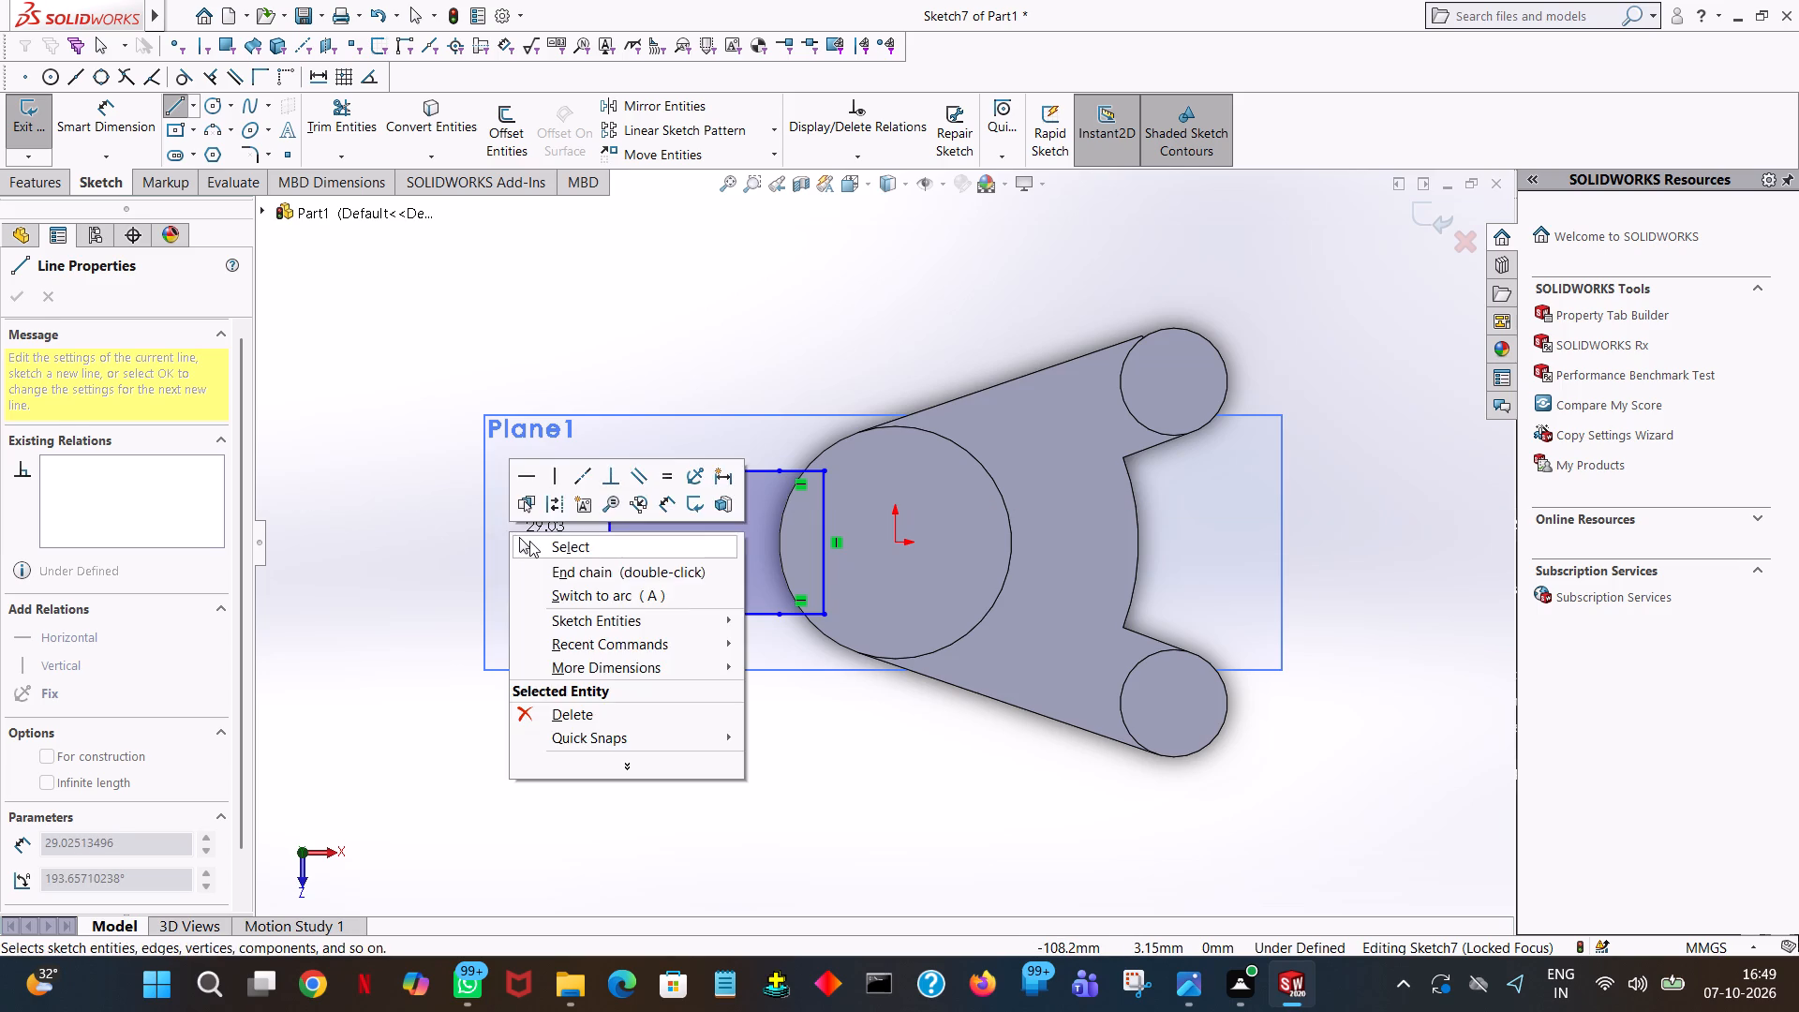
left_click(529, 541)
left_click(209, 112)
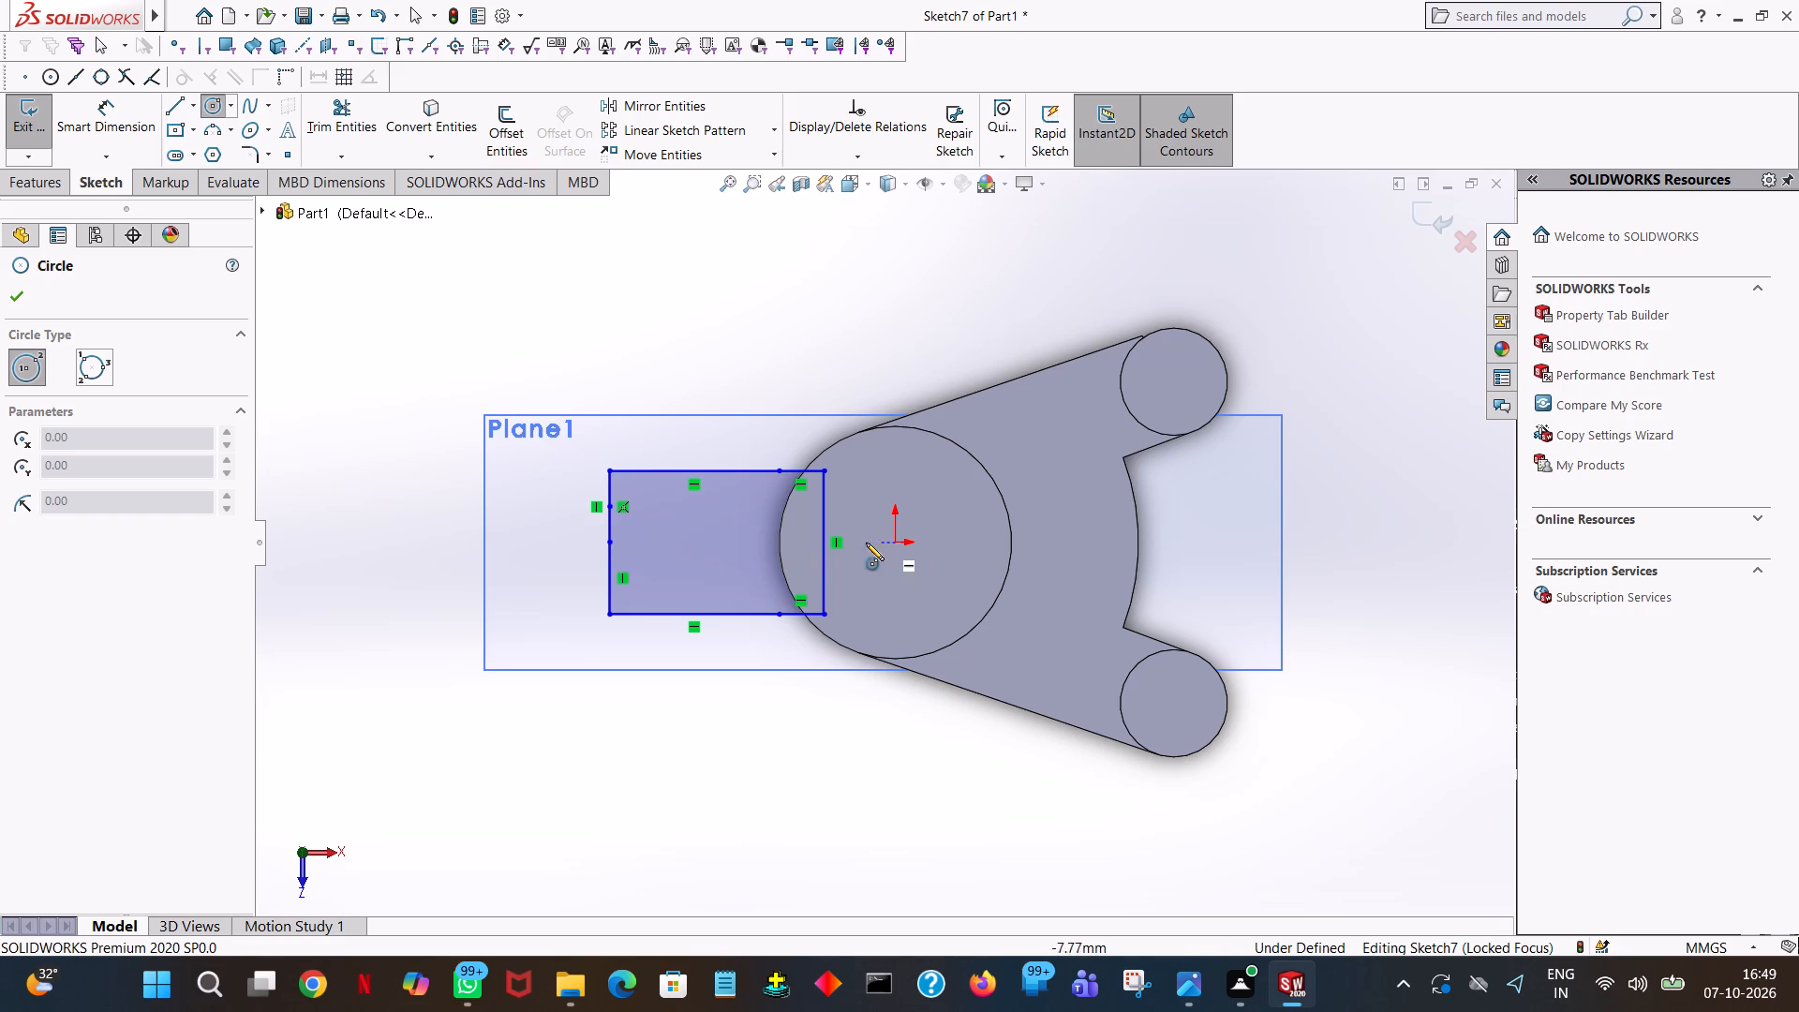
left_click(607, 539)
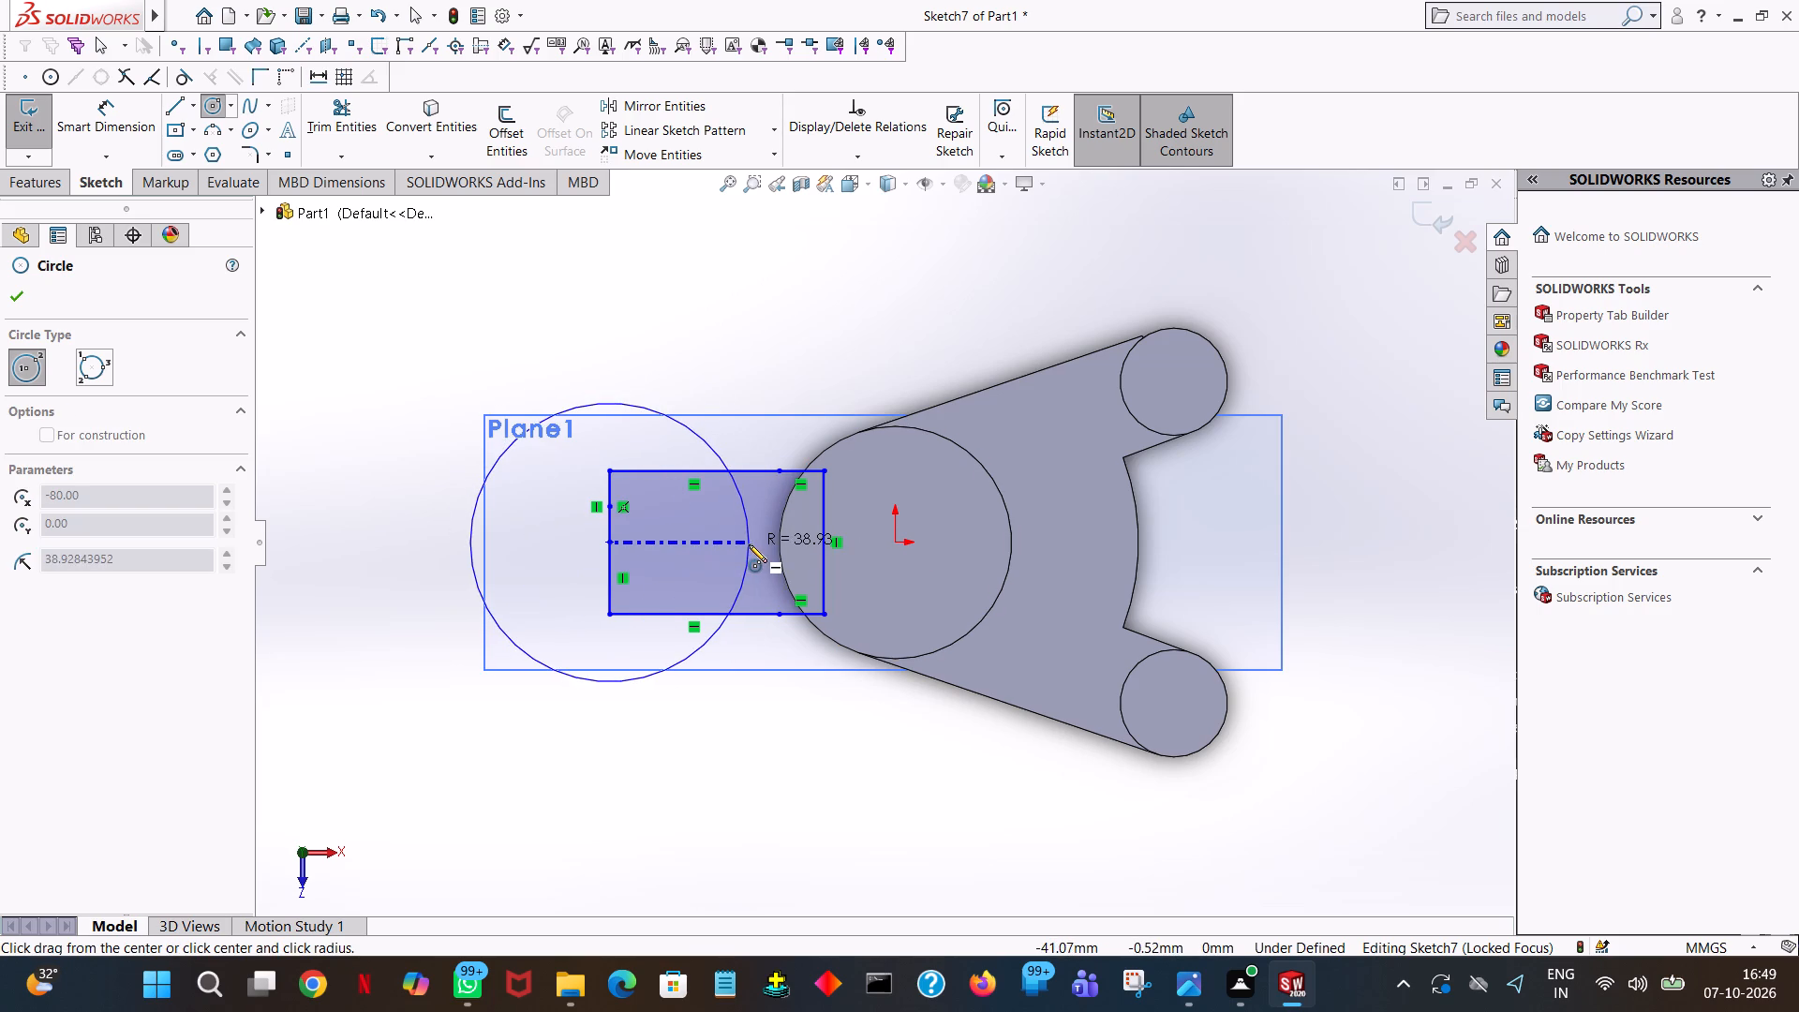
left_click(724, 539)
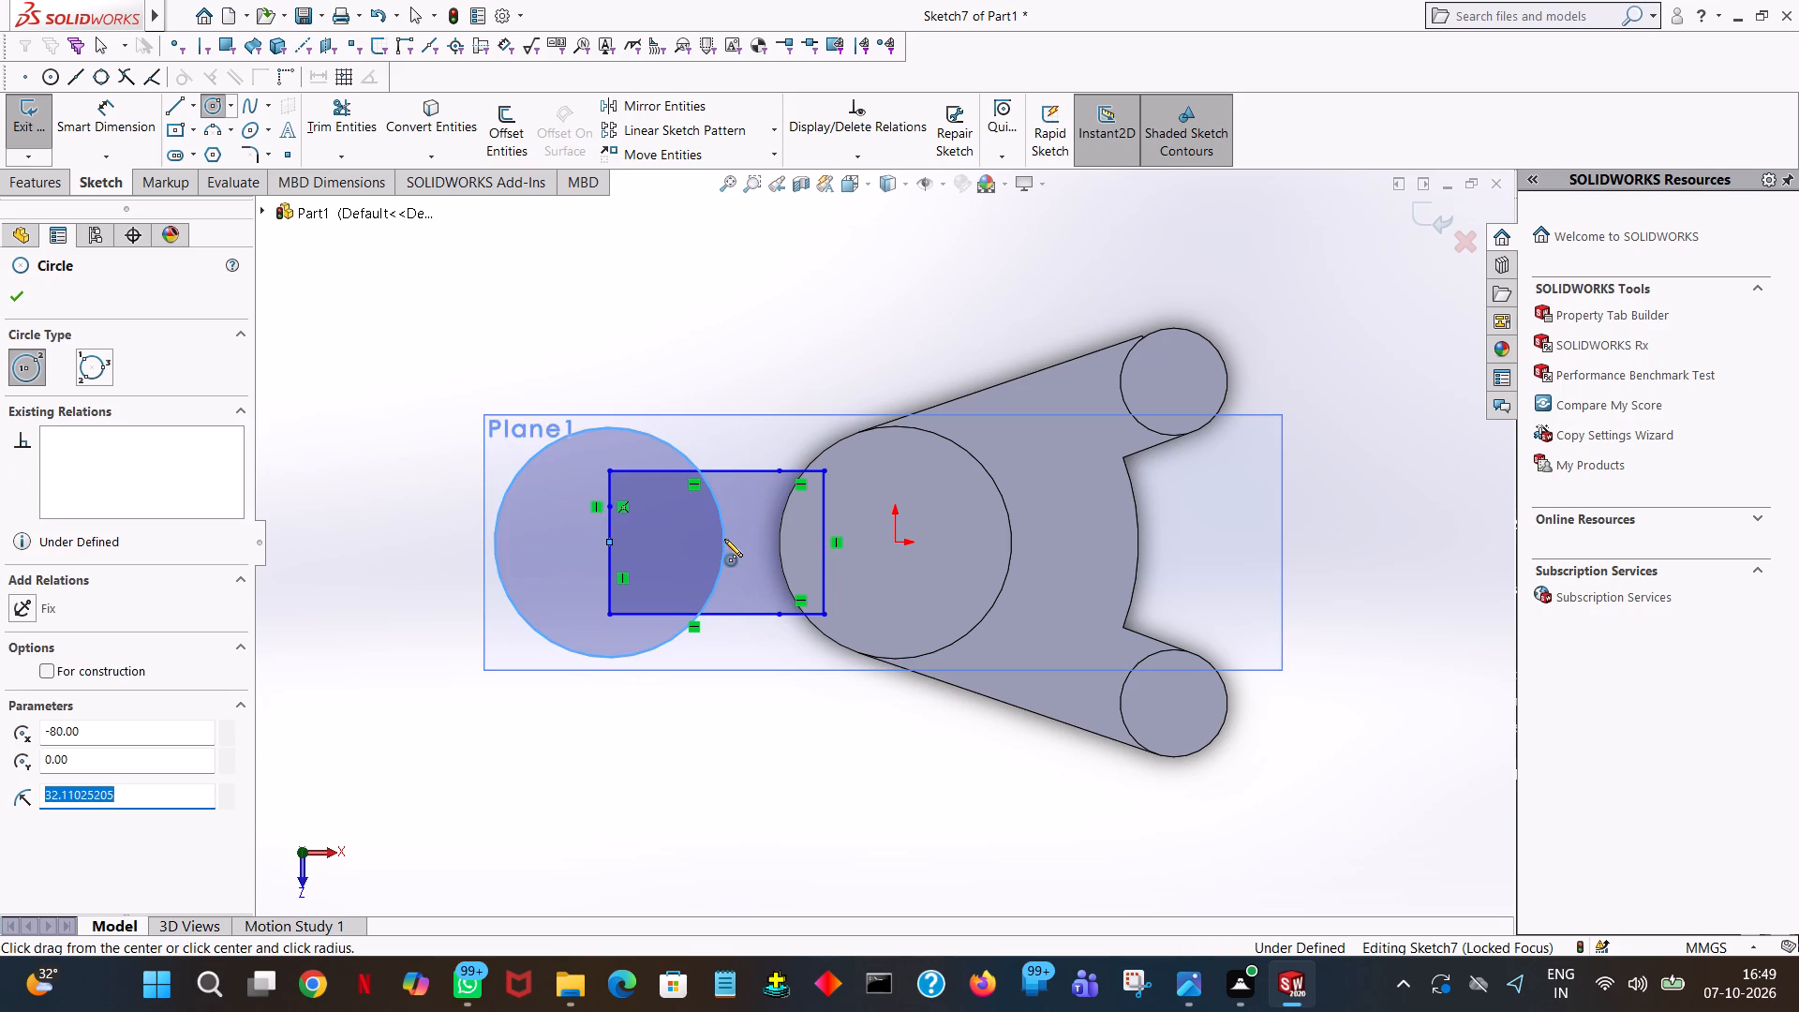
type("32")
key("Return")
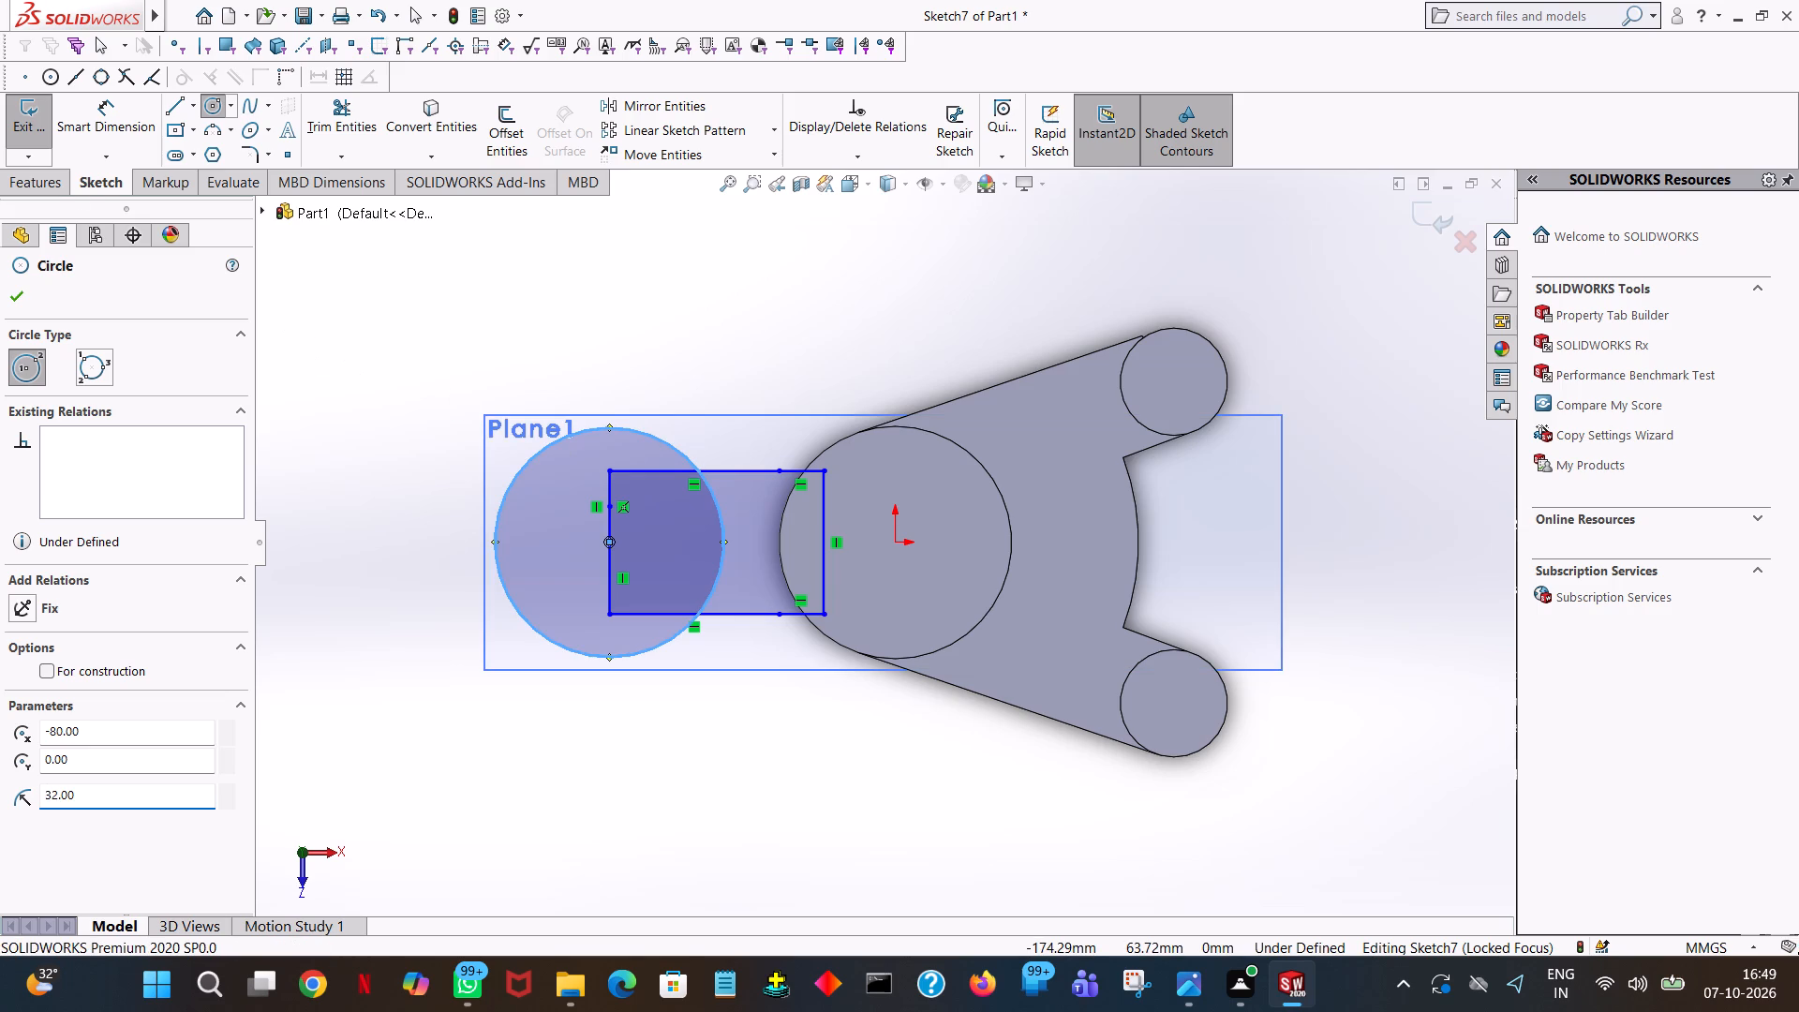
left_click(27, 288)
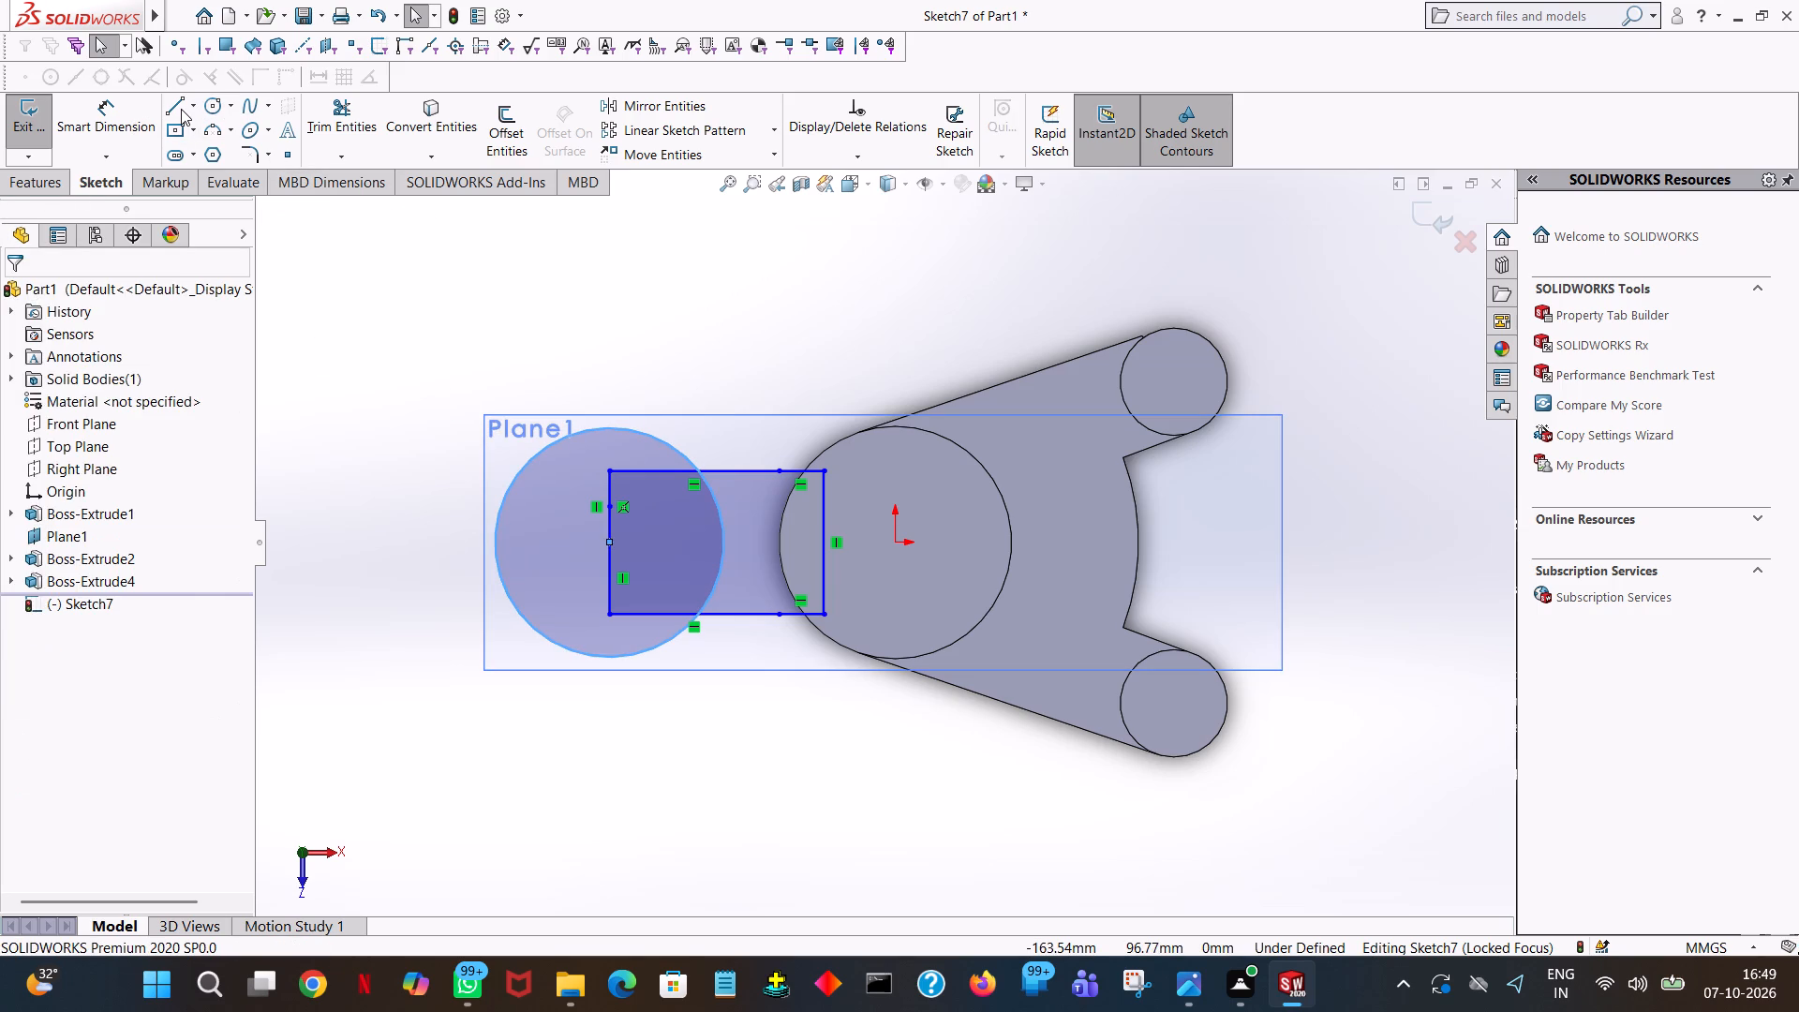
Sketch a horizontal line about 30.4 mm long from the lower end of the upper 10 mm line to the circle.
left_click(181, 109)
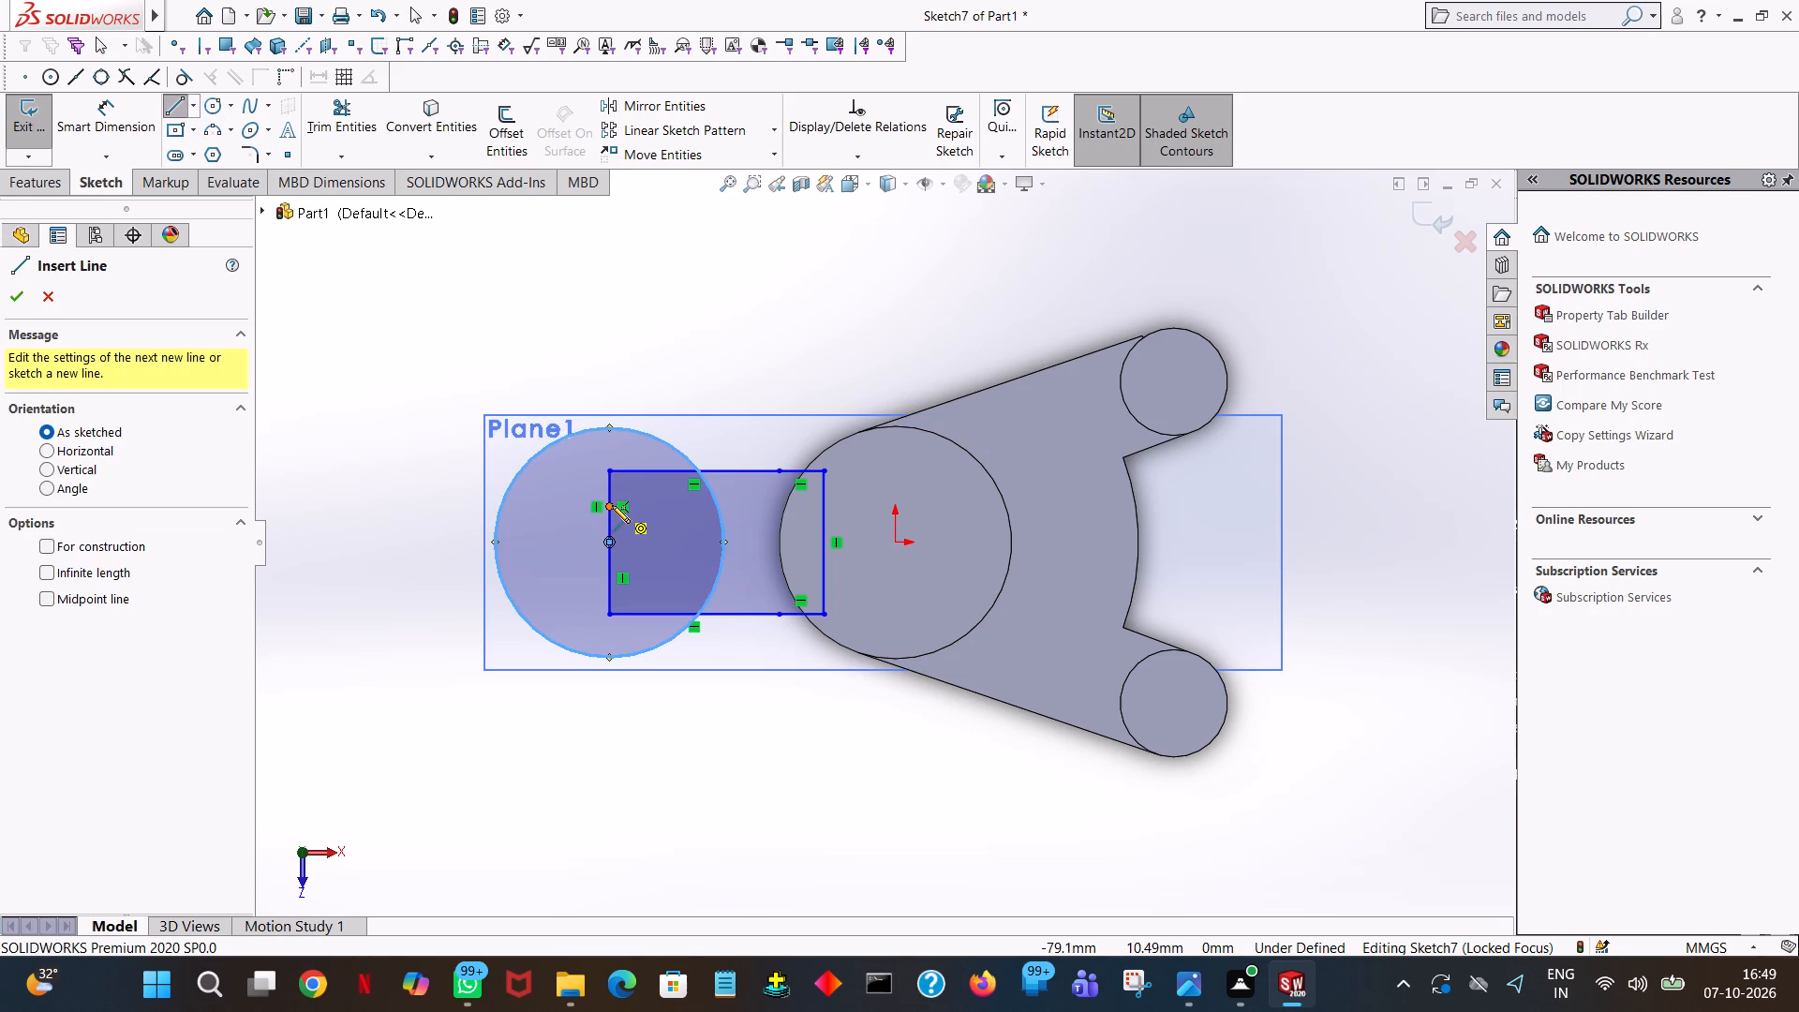
left_click(612, 505)
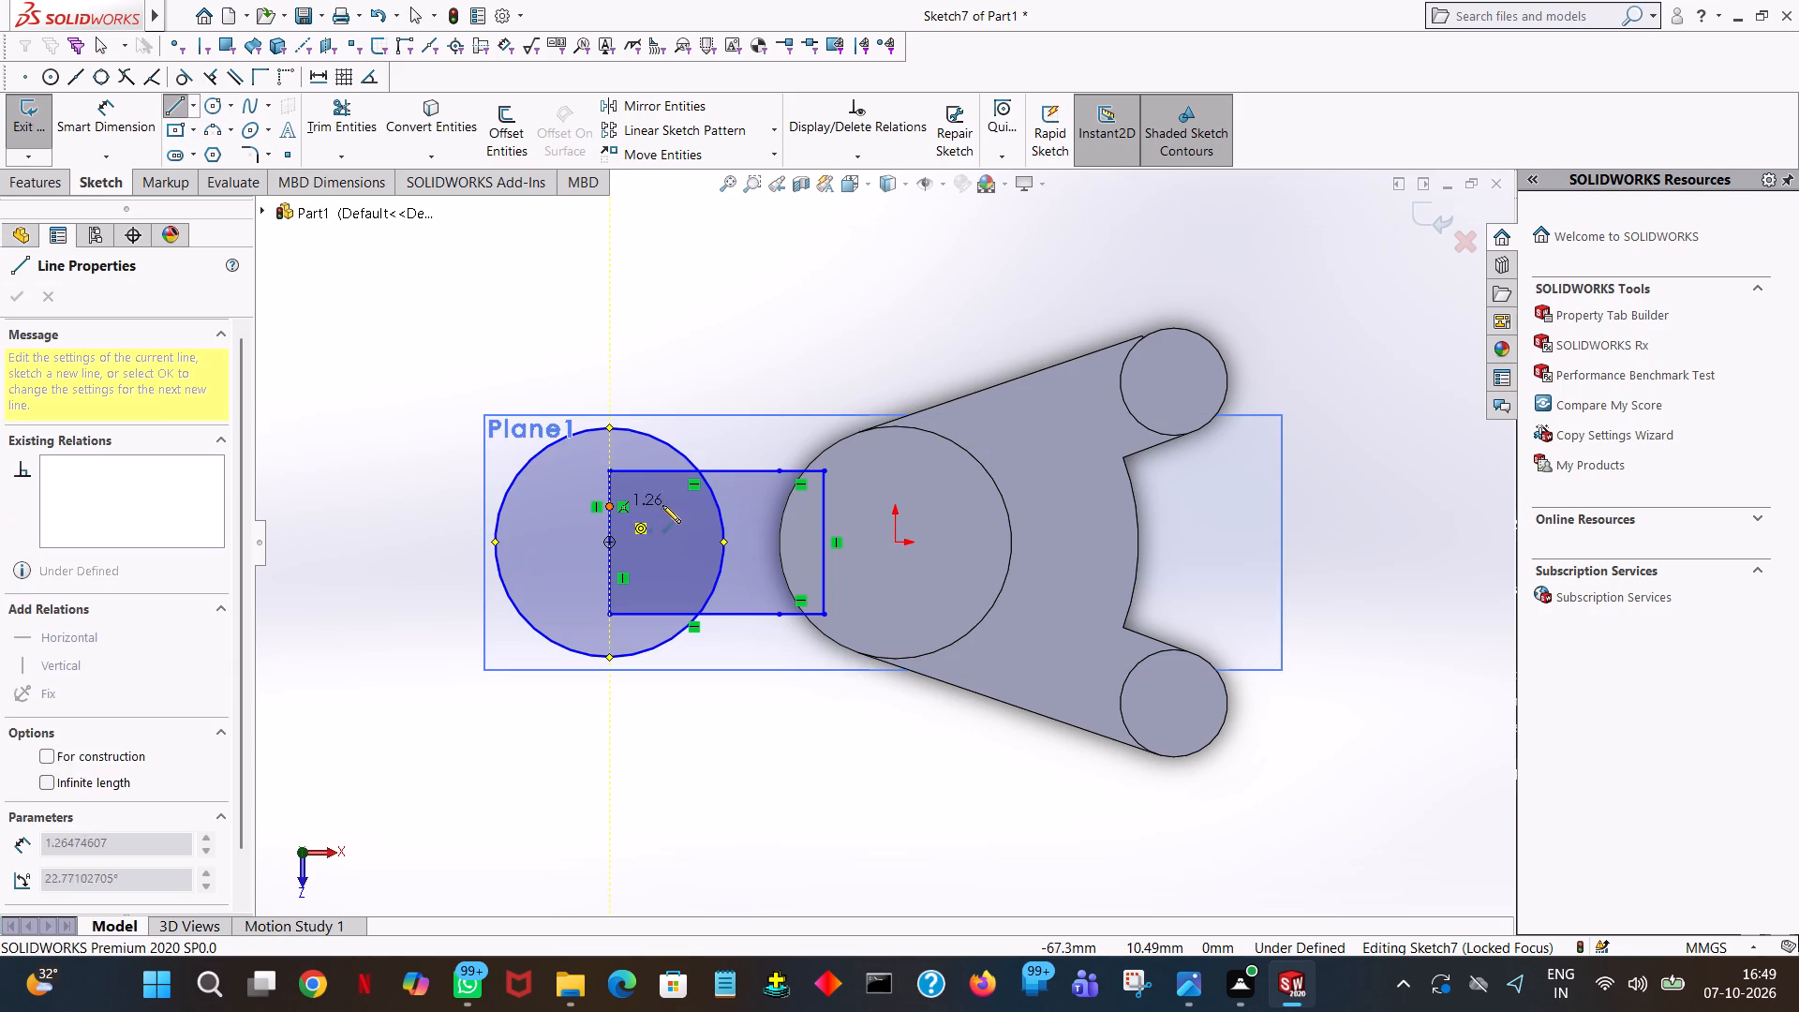
left_click(718, 508)
right_click(718, 508)
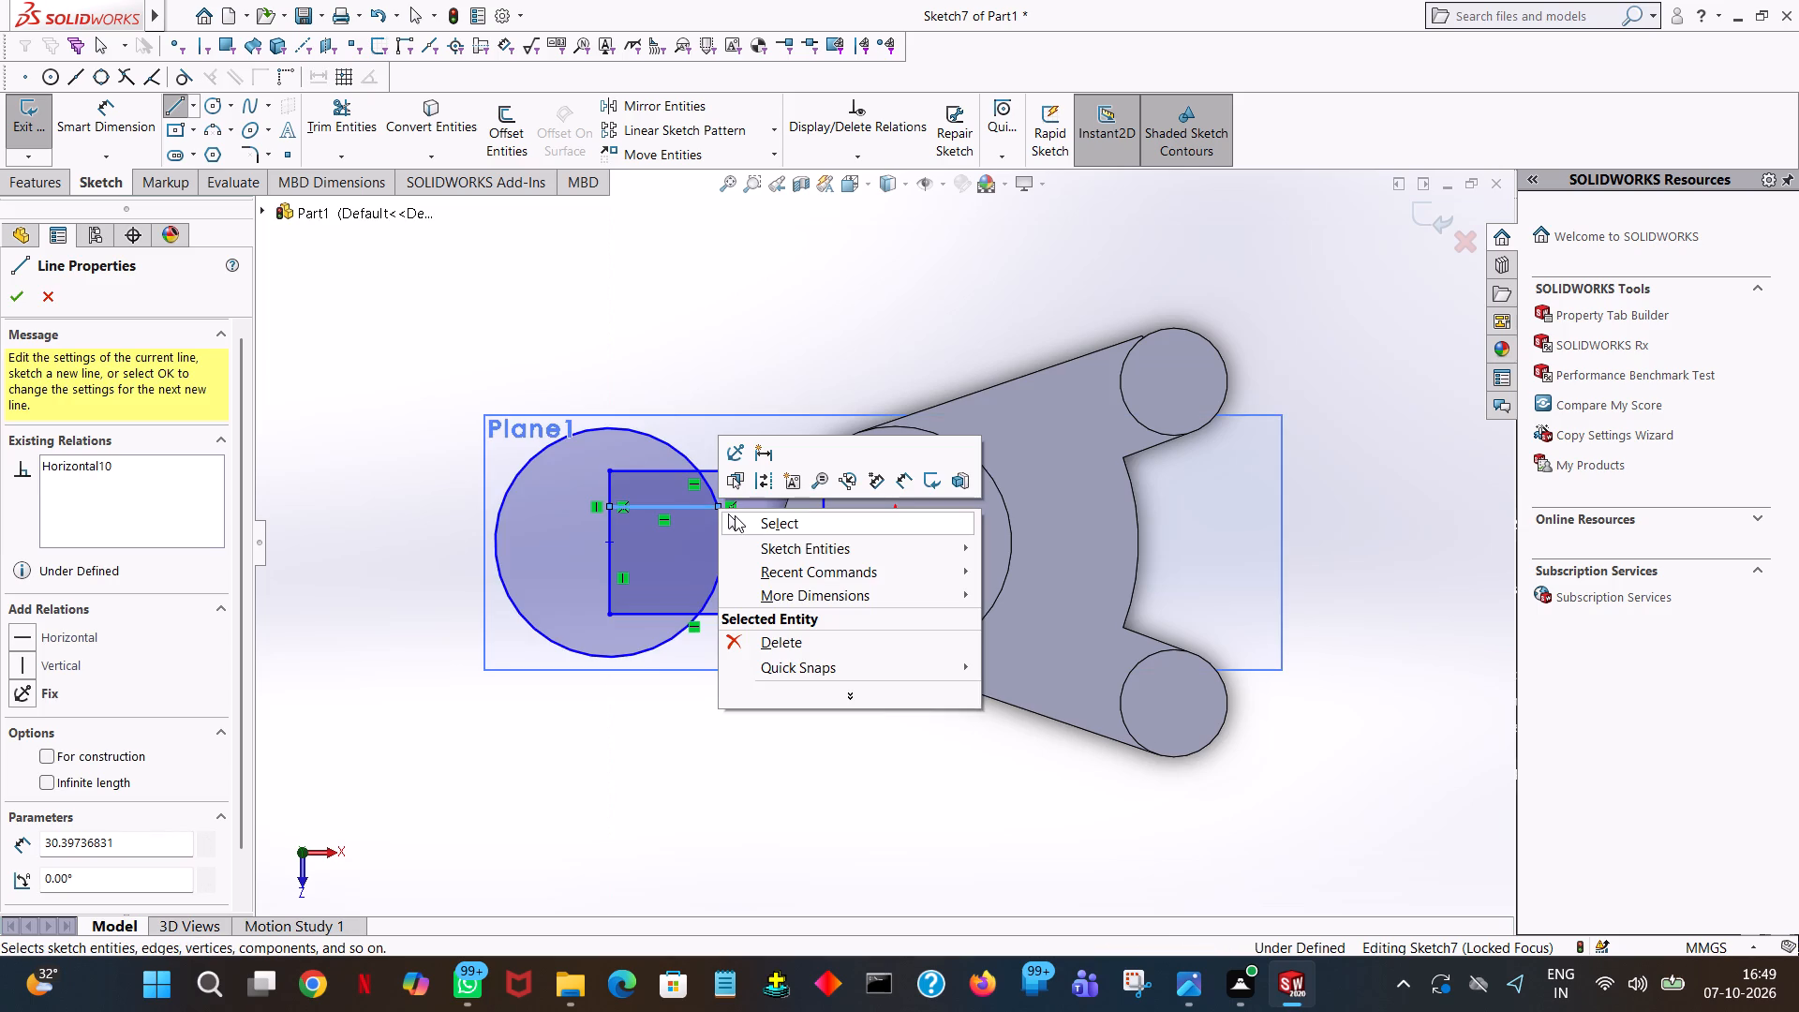
left_click(735, 515)
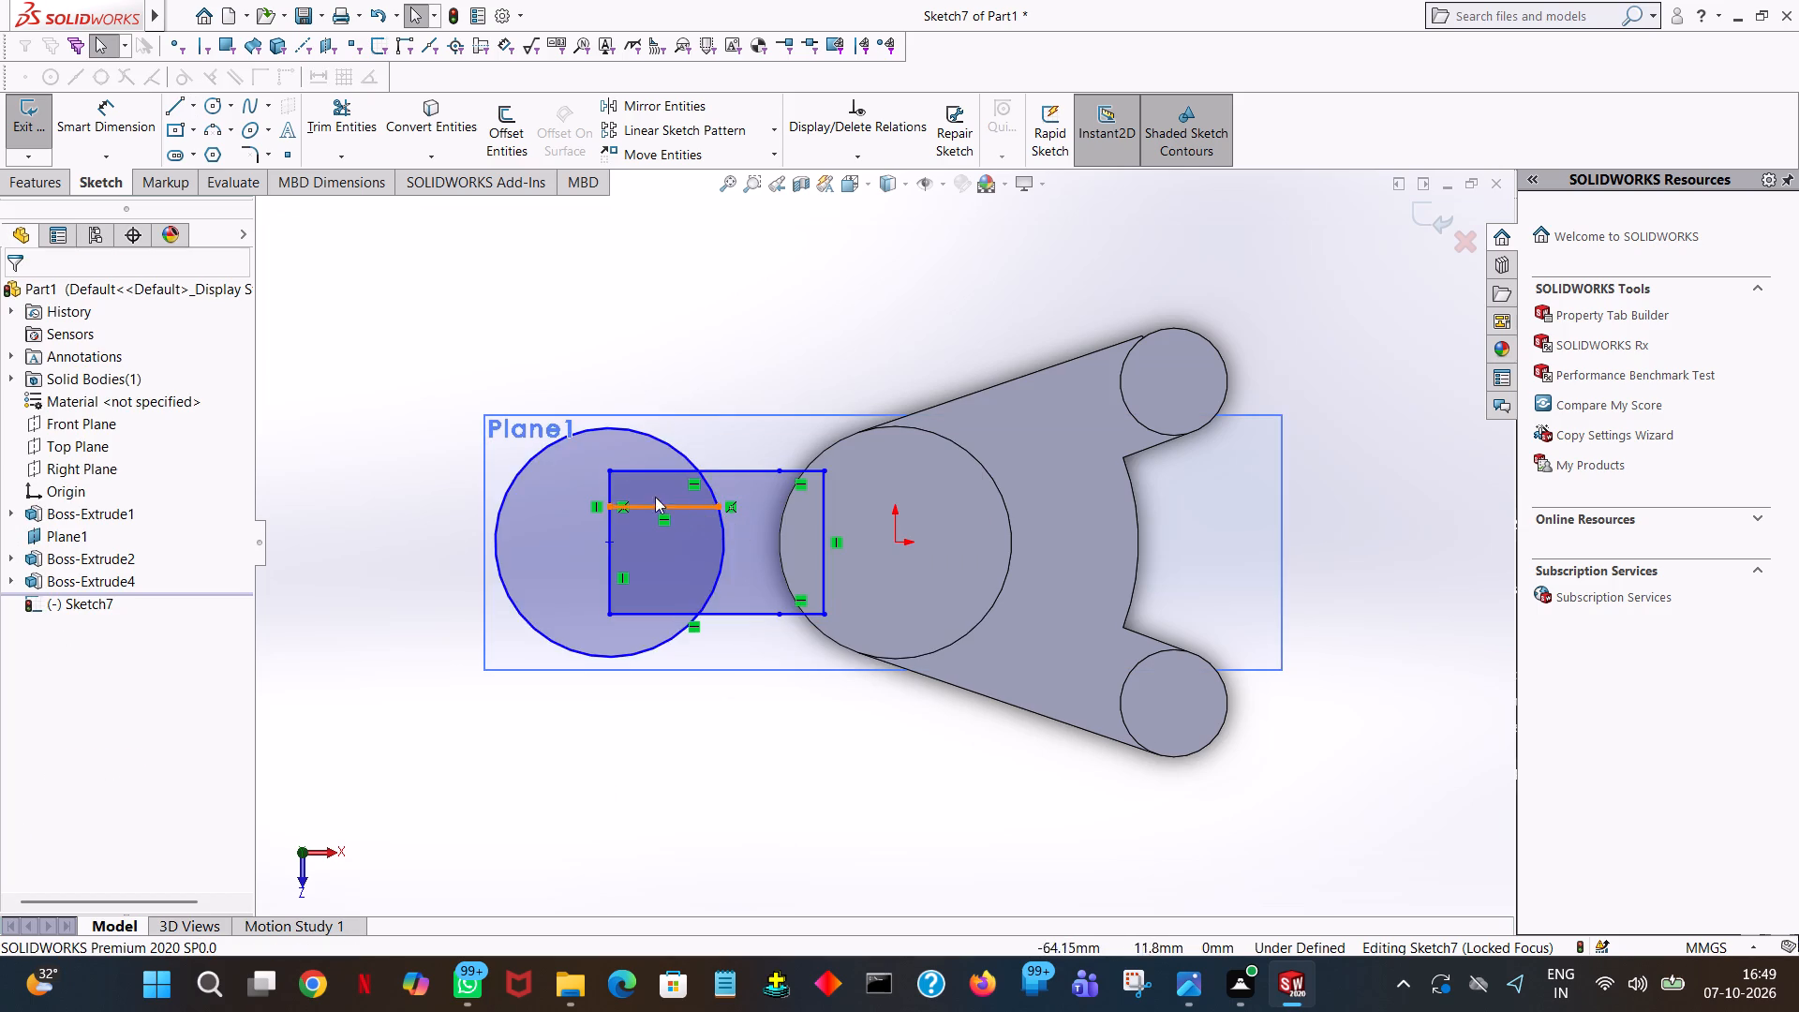
Sketch a 10 mm vertical line up from the rectangle's lower outer corner and a horizontal line from its end to the circle.
left_click(168, 106)
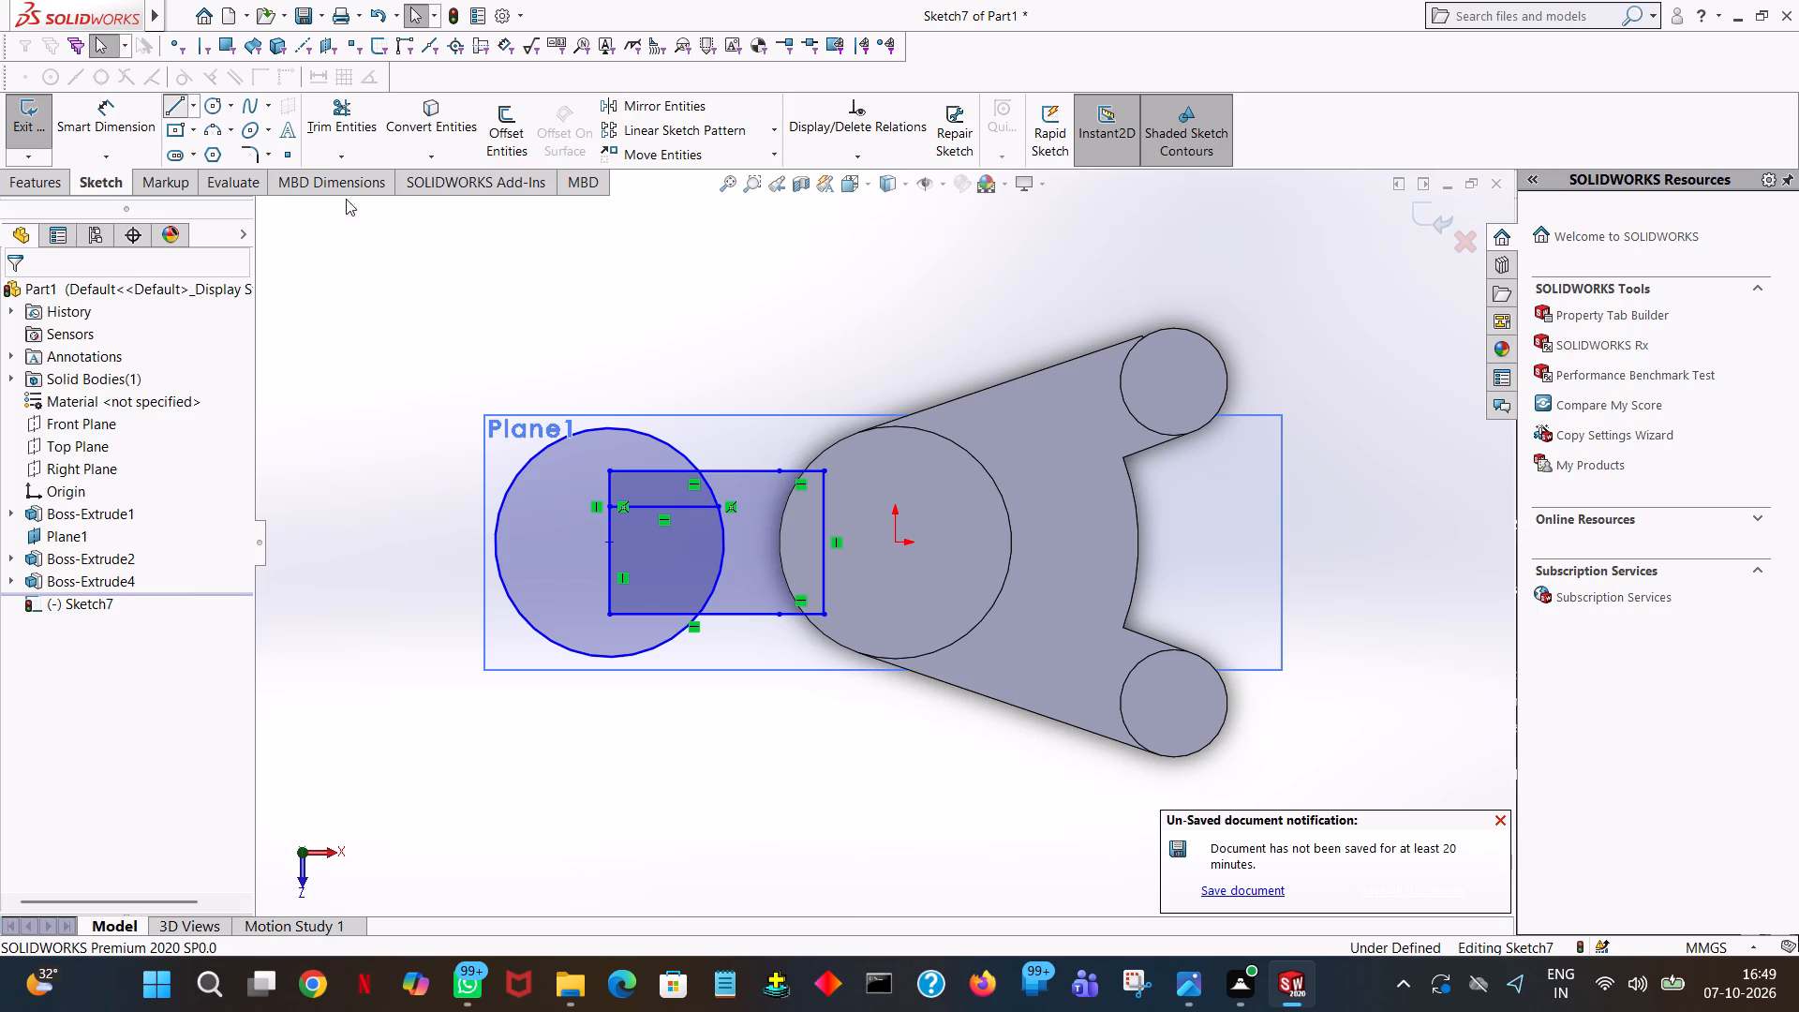
left_click(607, 612)
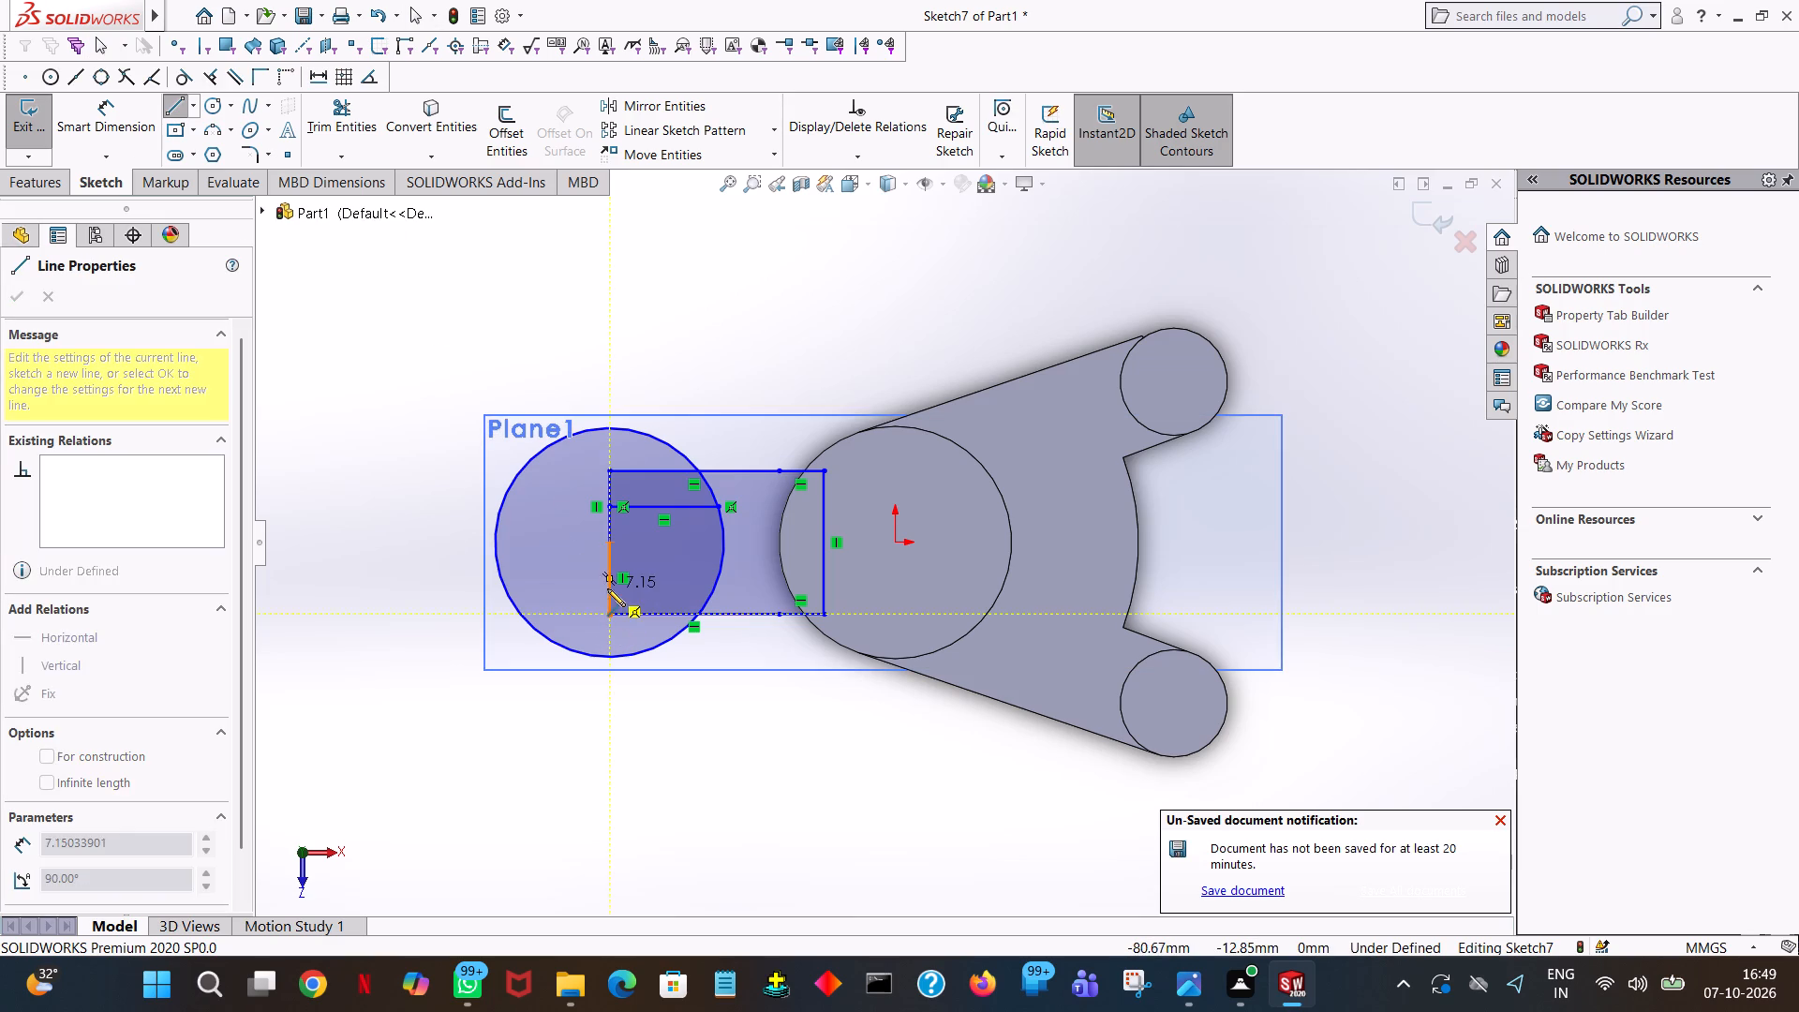
left_click(607, 588)
type("10")
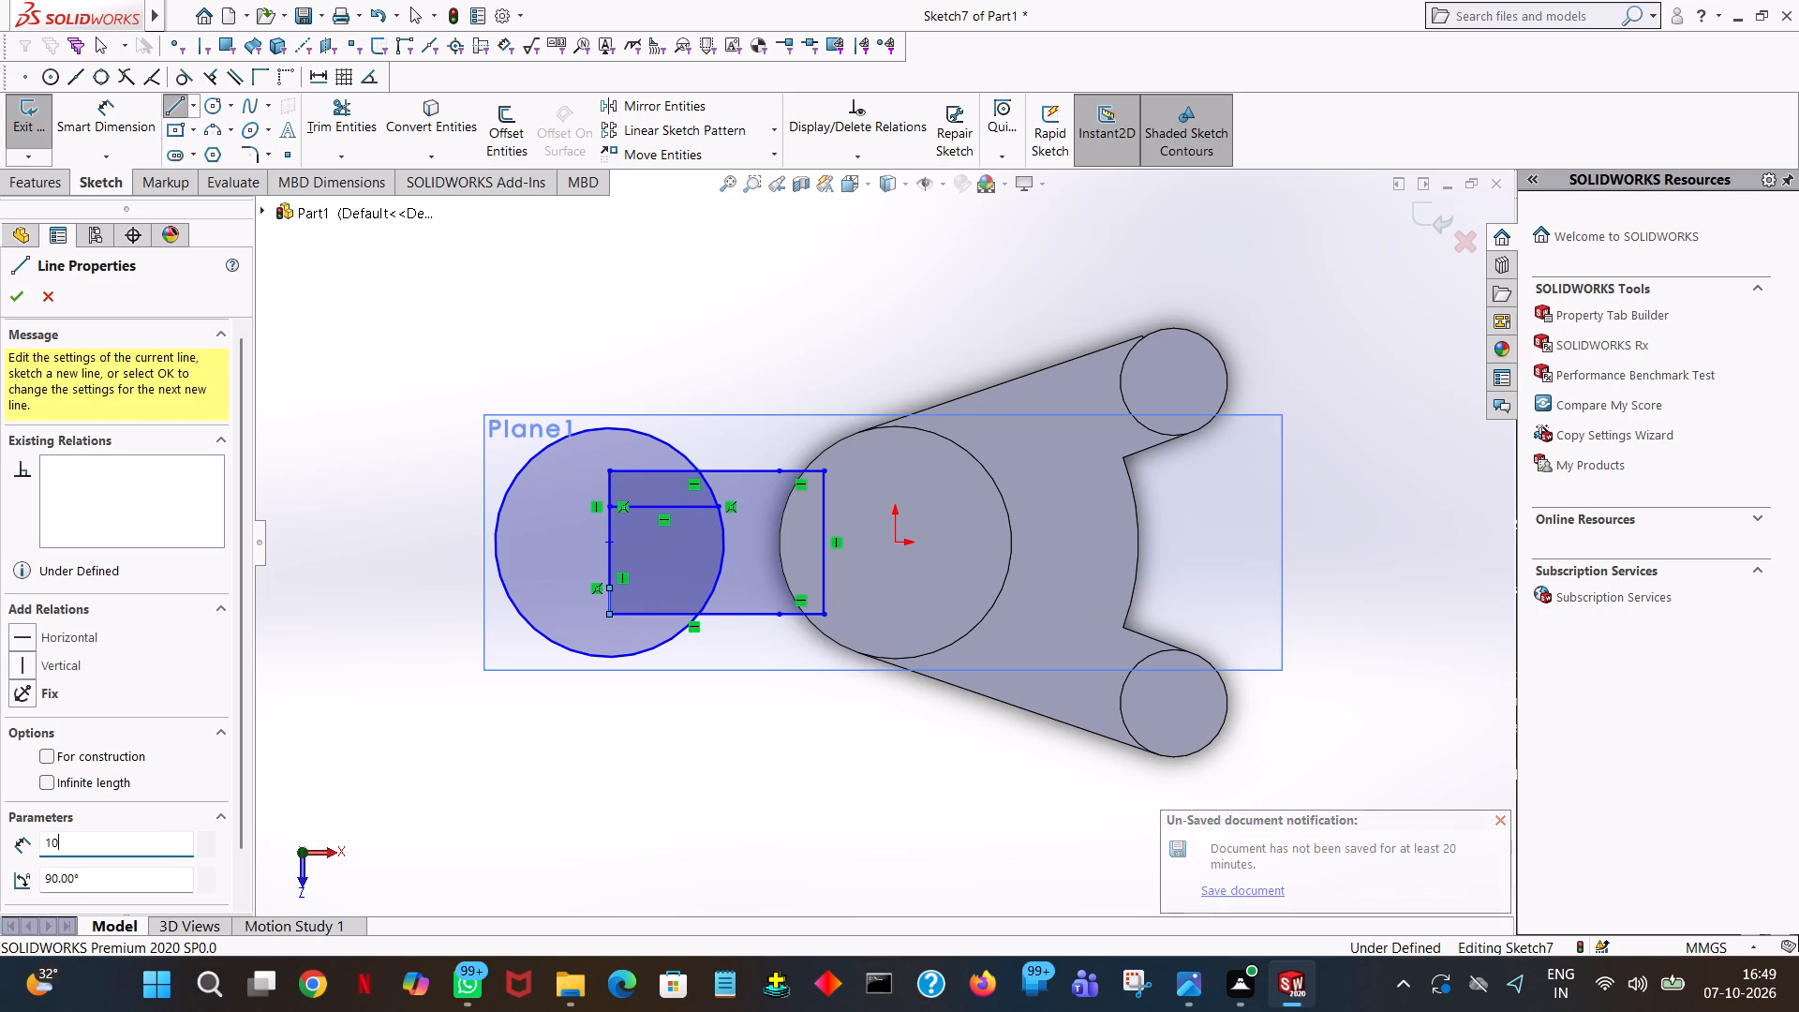
key("Return")
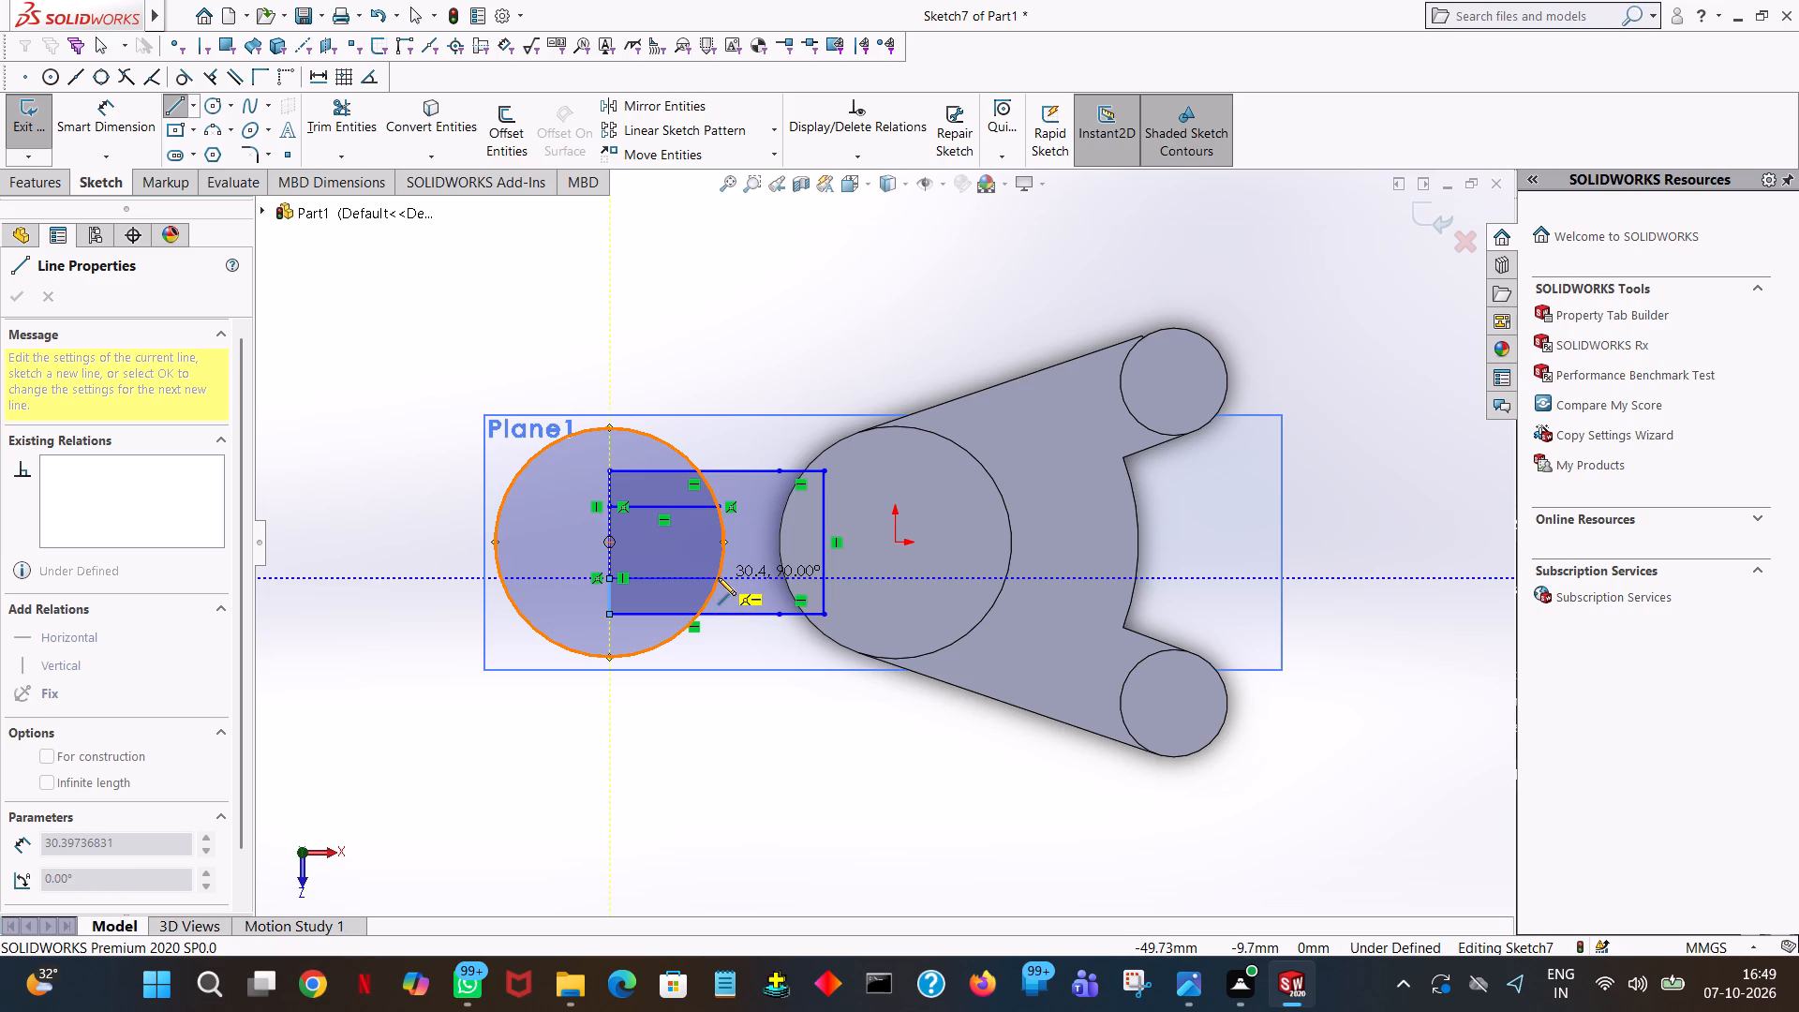
left_click(718, 577)
right_click(718, 577)
left_click(731, 582)
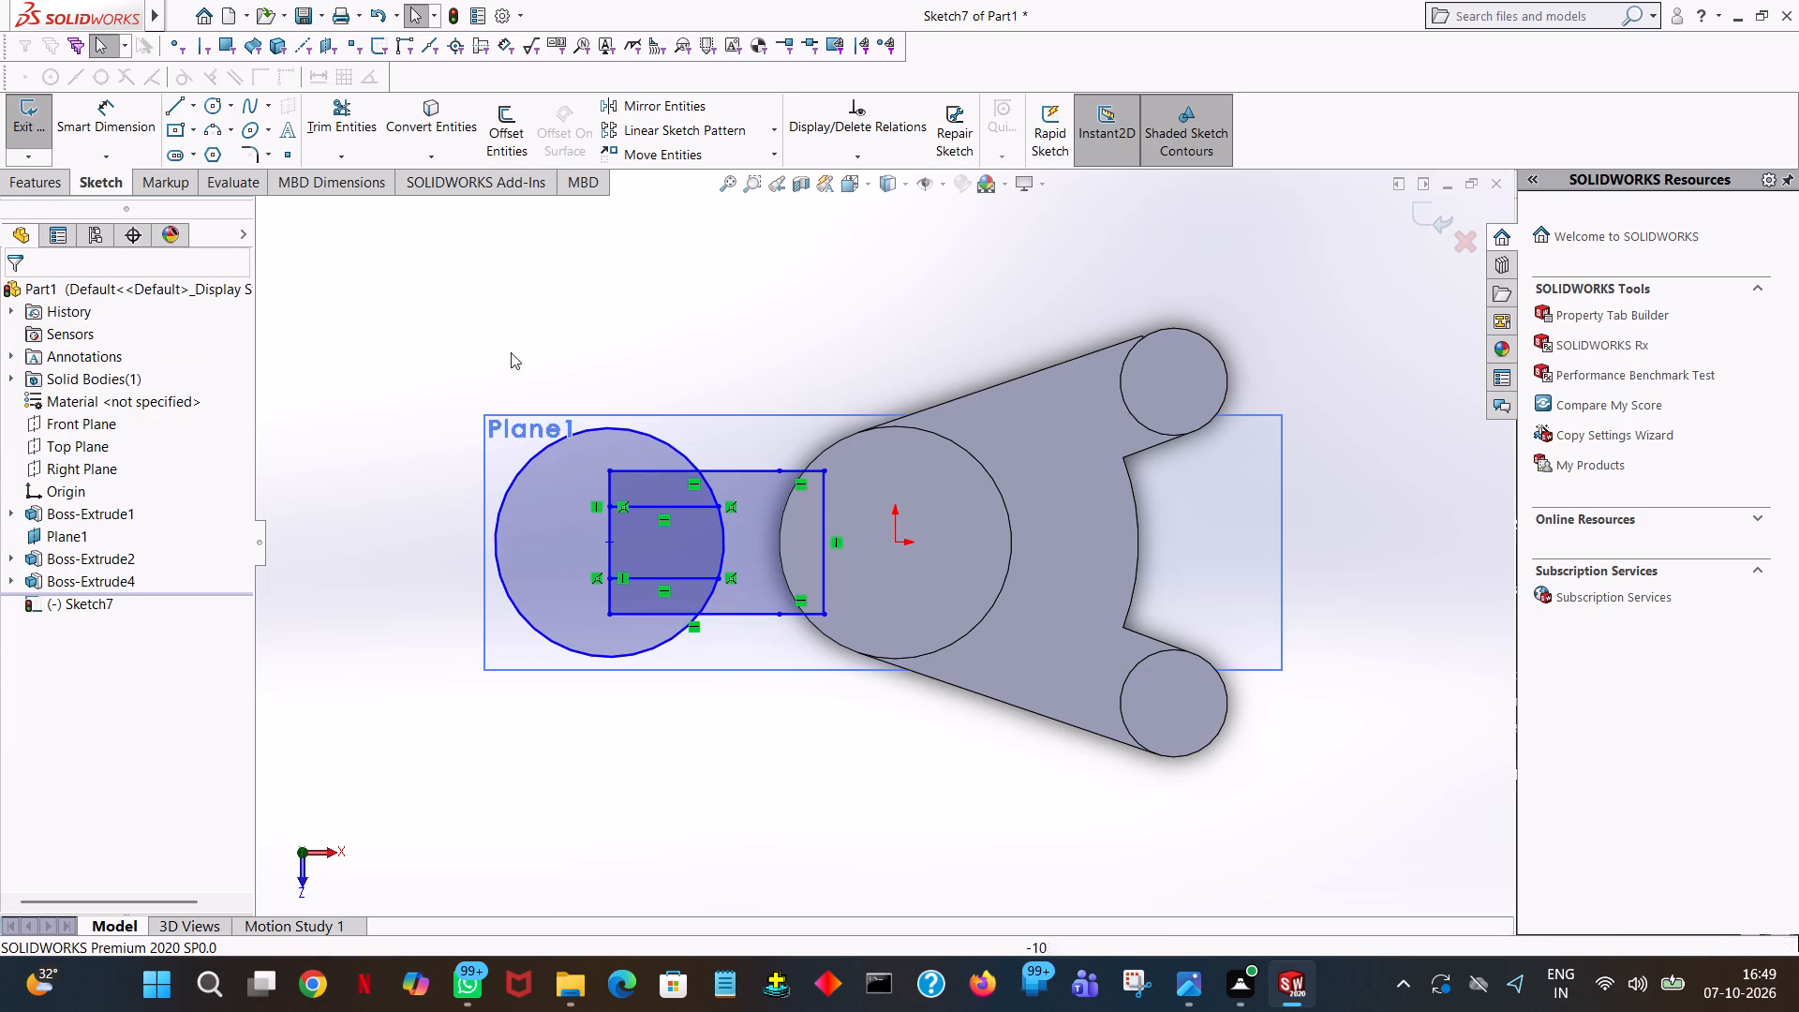
Trim the outer edge between the two horizontal slot lines and the circle outside them, leaving a forked outline with an arc-ended slot.
left_click(346, 120)
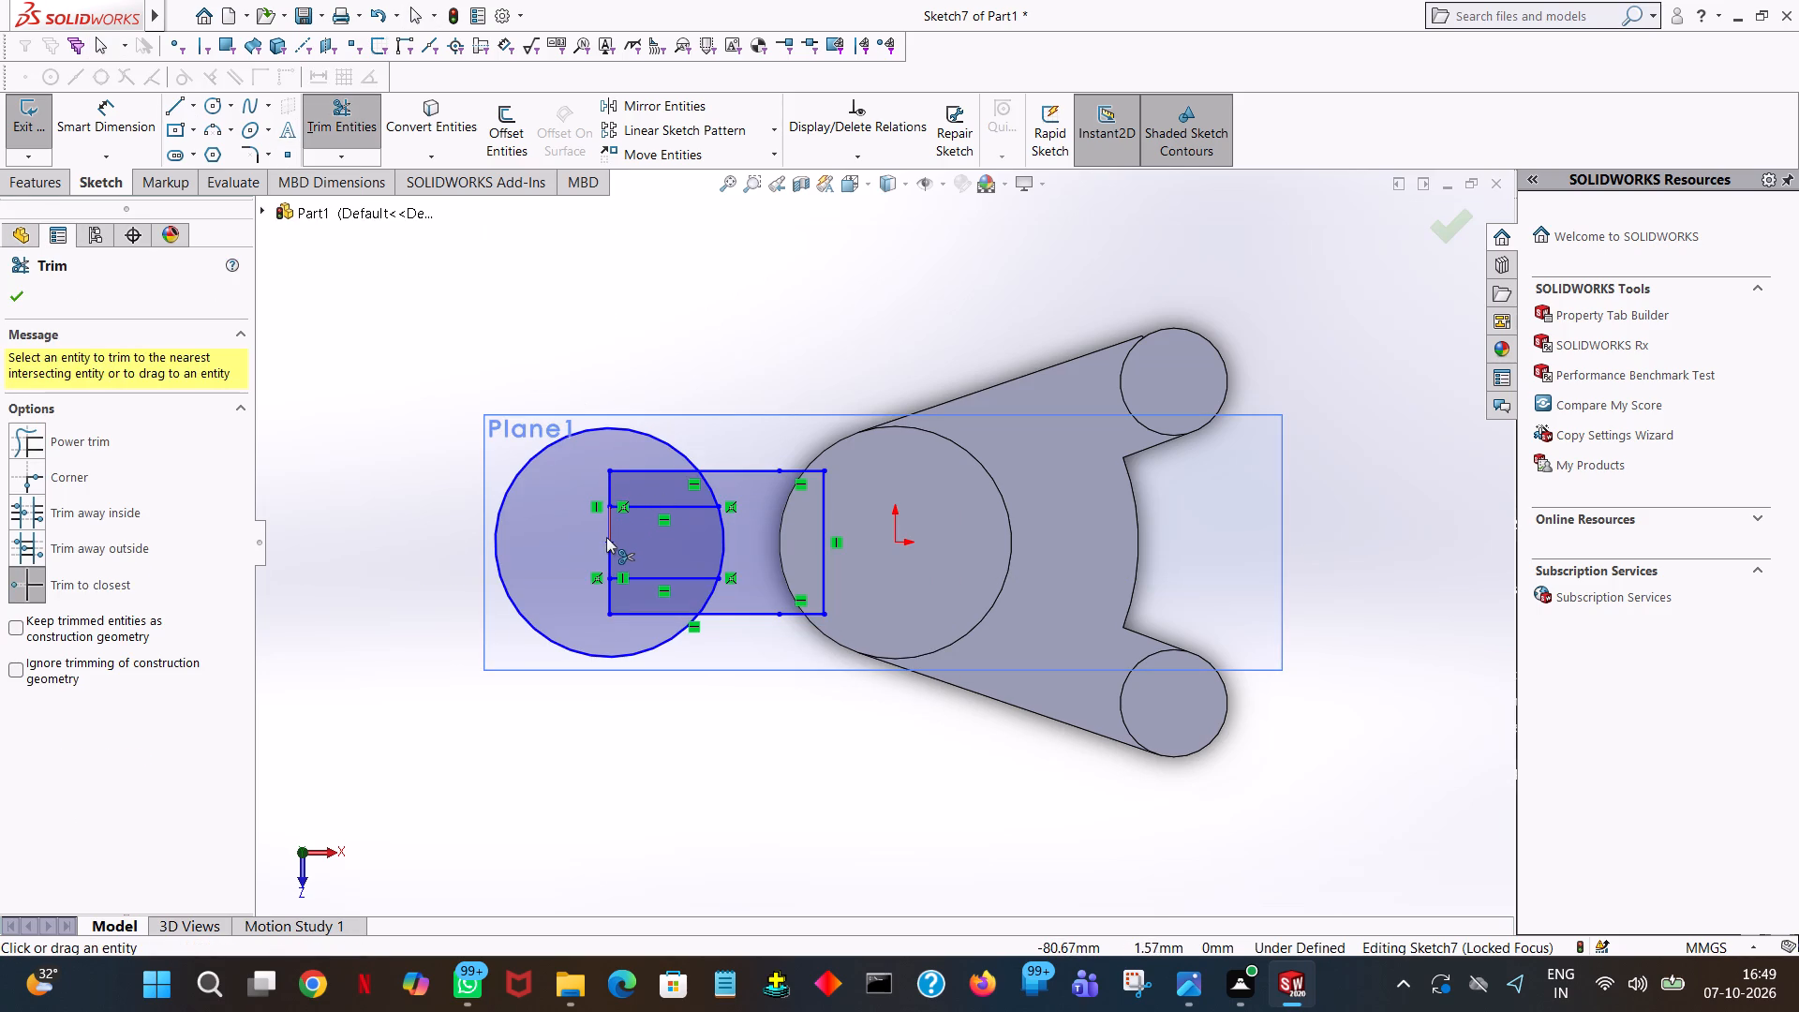
left_click(606, 537)
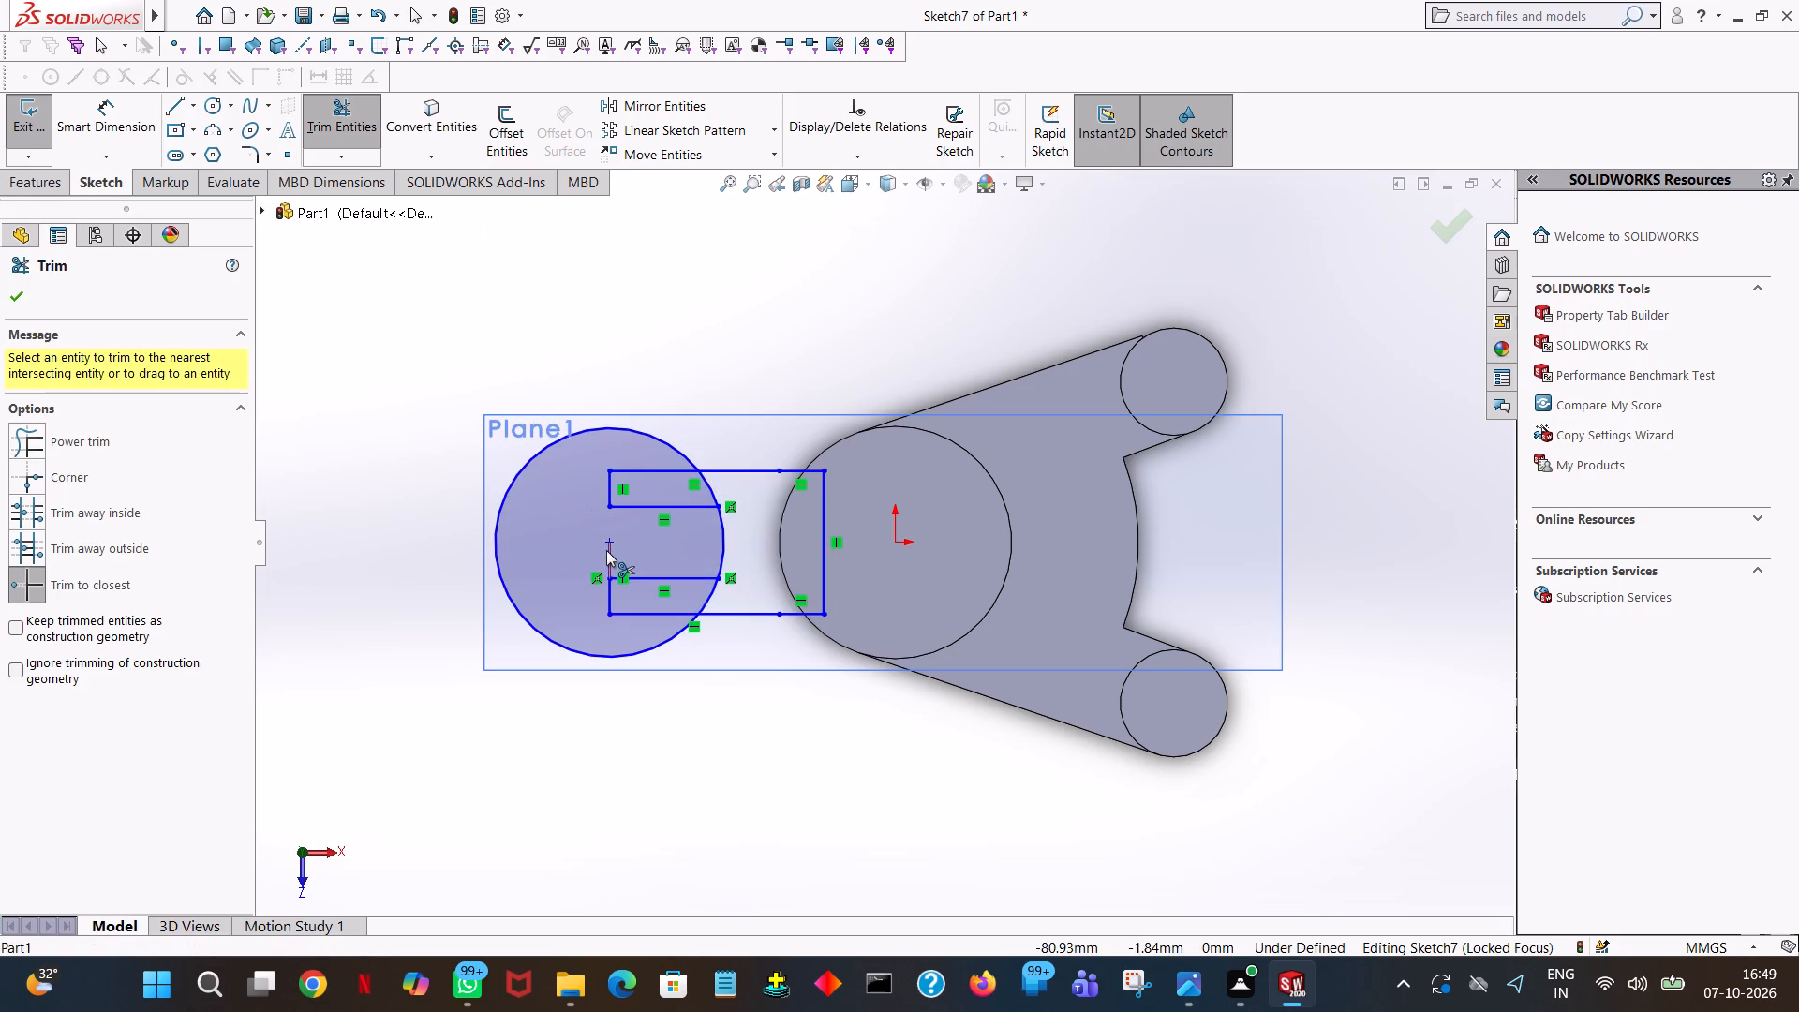
left_click(606, 550)
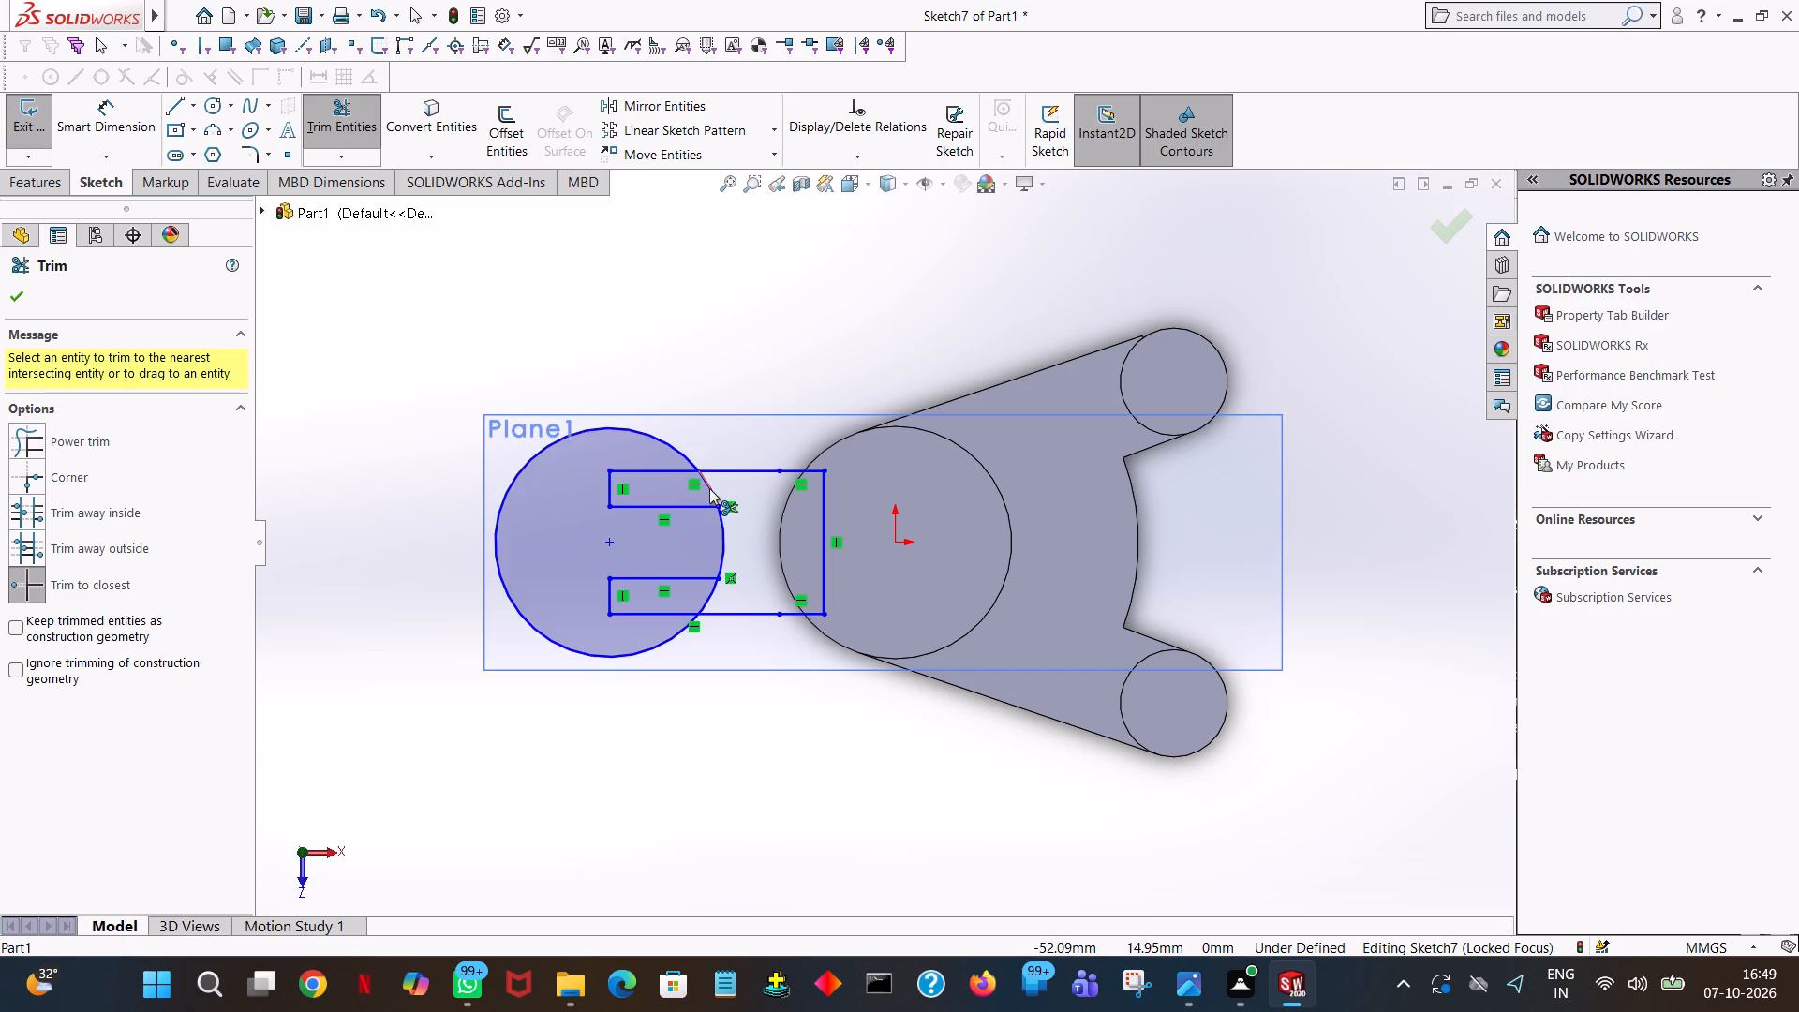
left_click(709, 488)
left_click(642, 431)
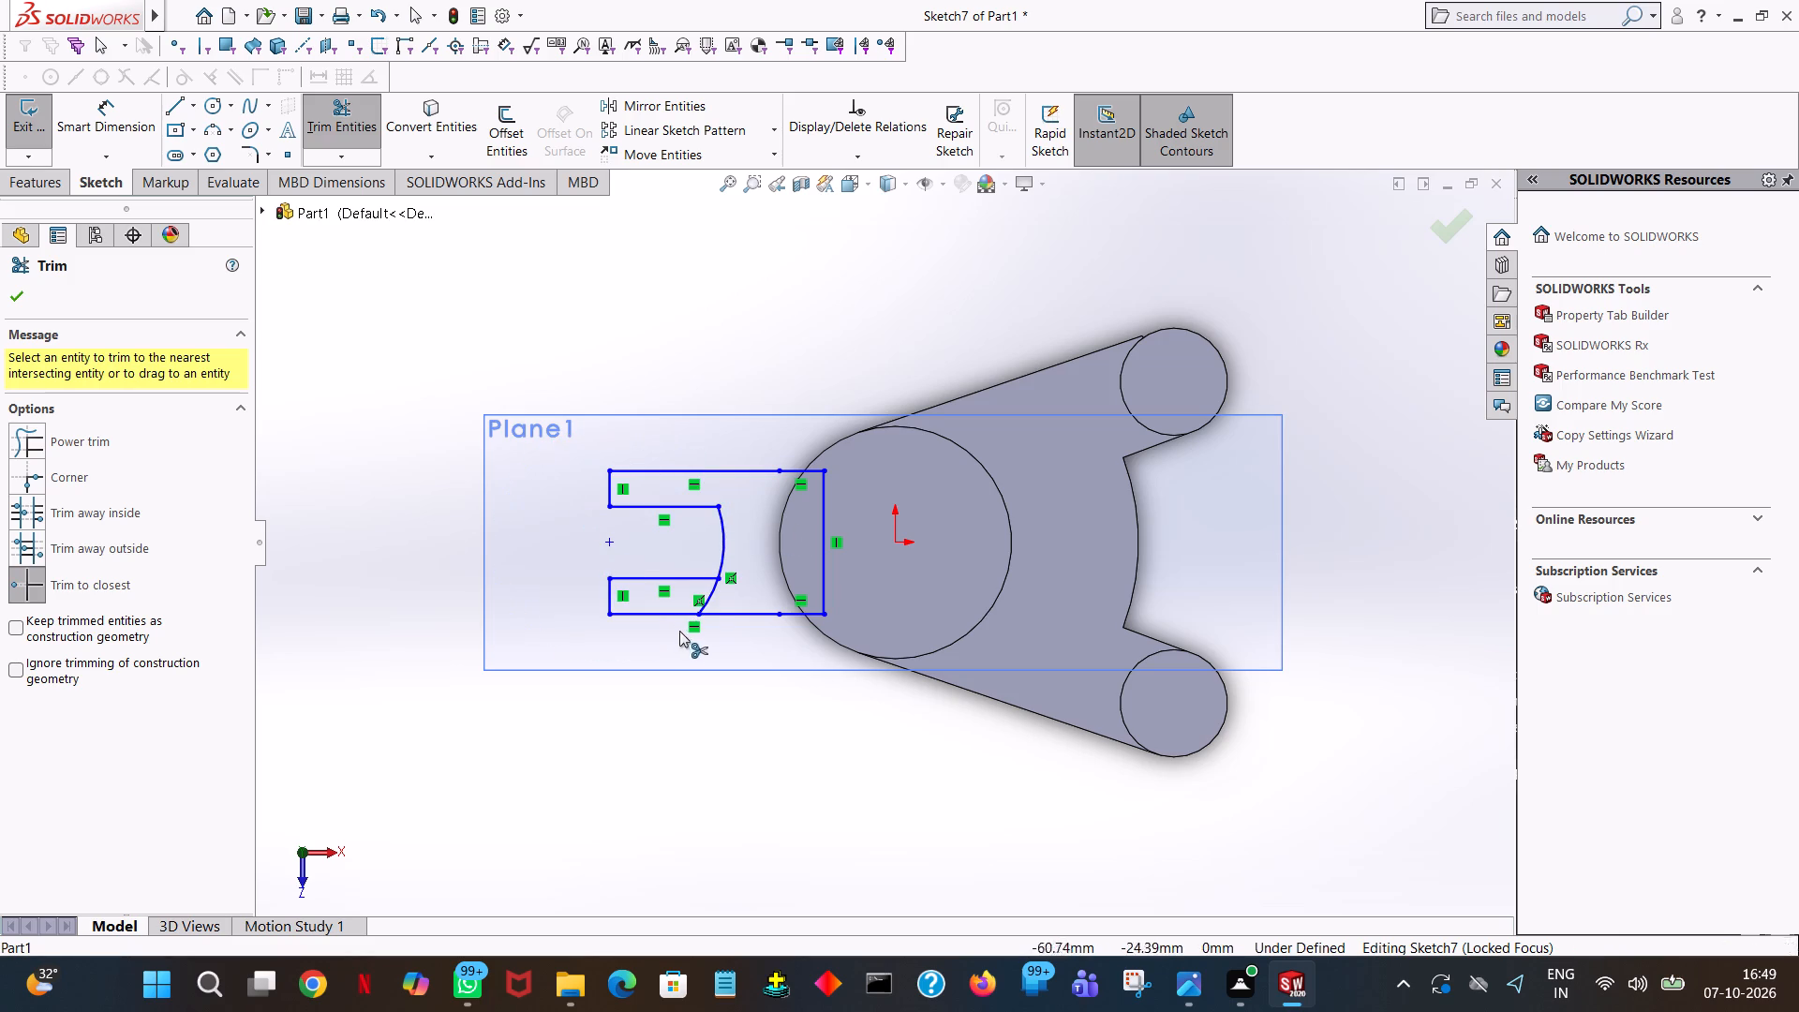
left_click(706, 596)
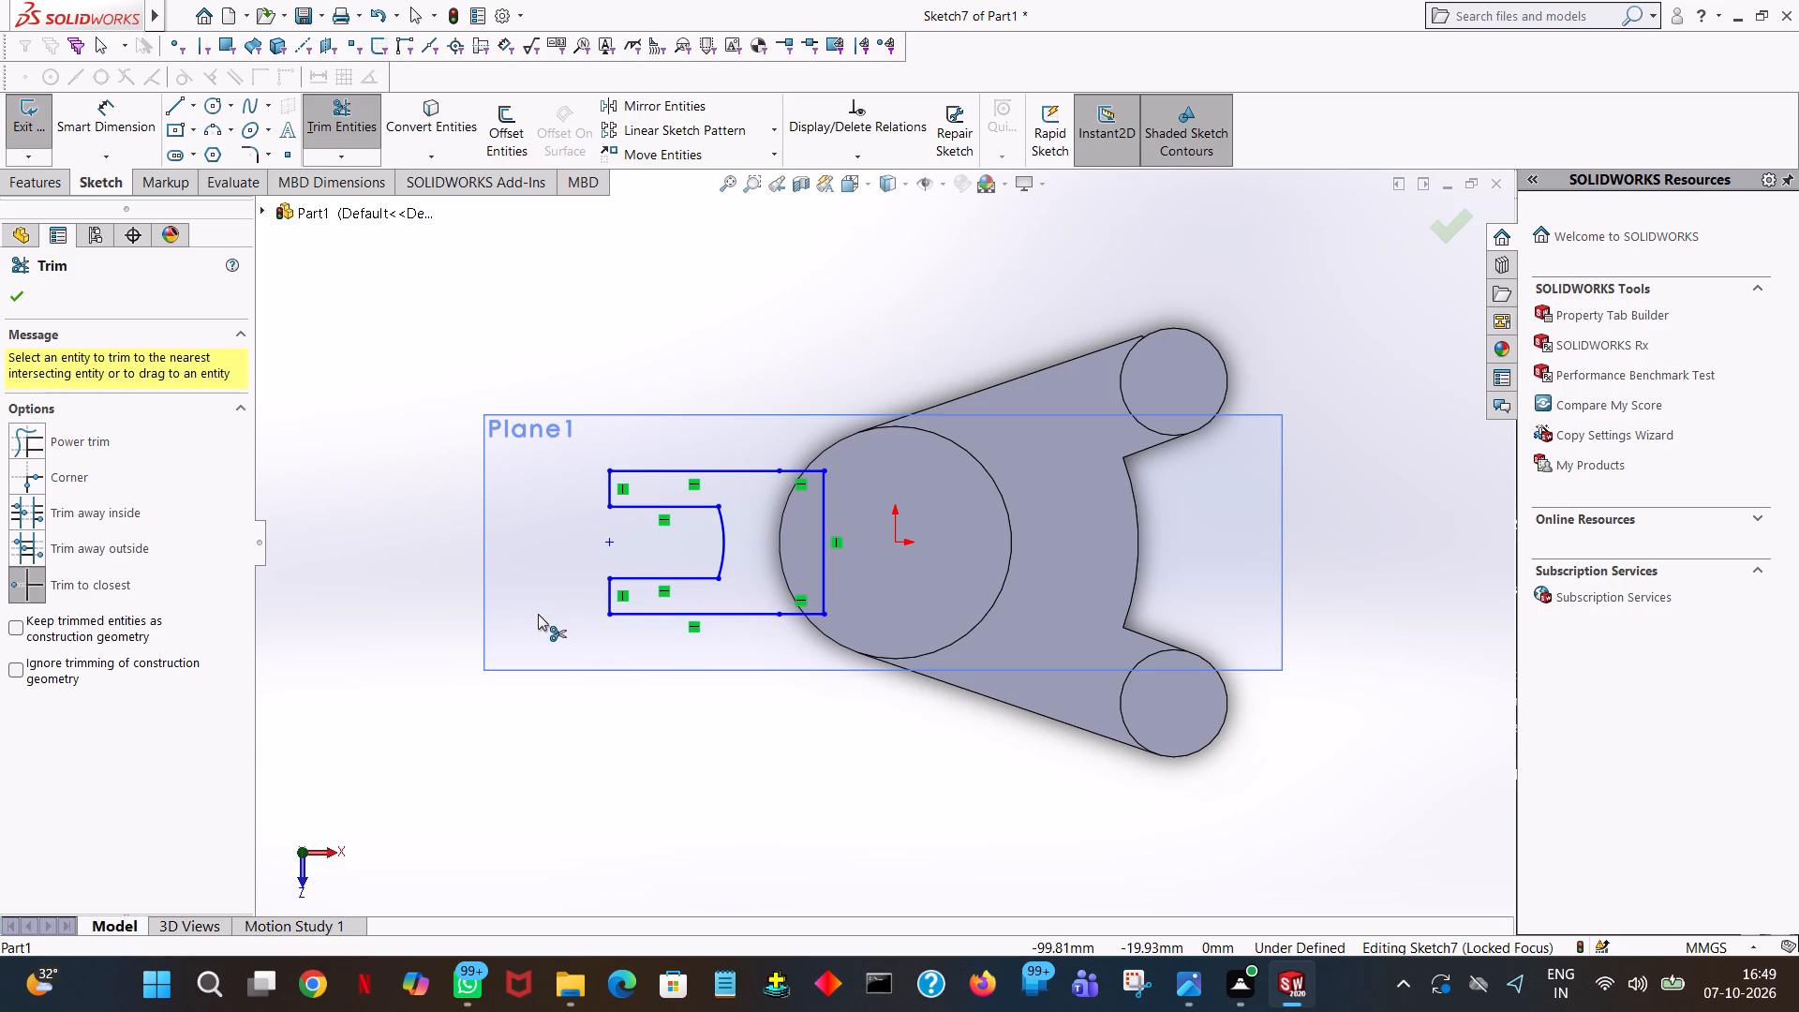
left_click(13, 283)
Extrude the forked region as a blind boss 30 mm deep from Plane1, merged with the bracket body.
left_click(26, 179)
left_click(48, 146)
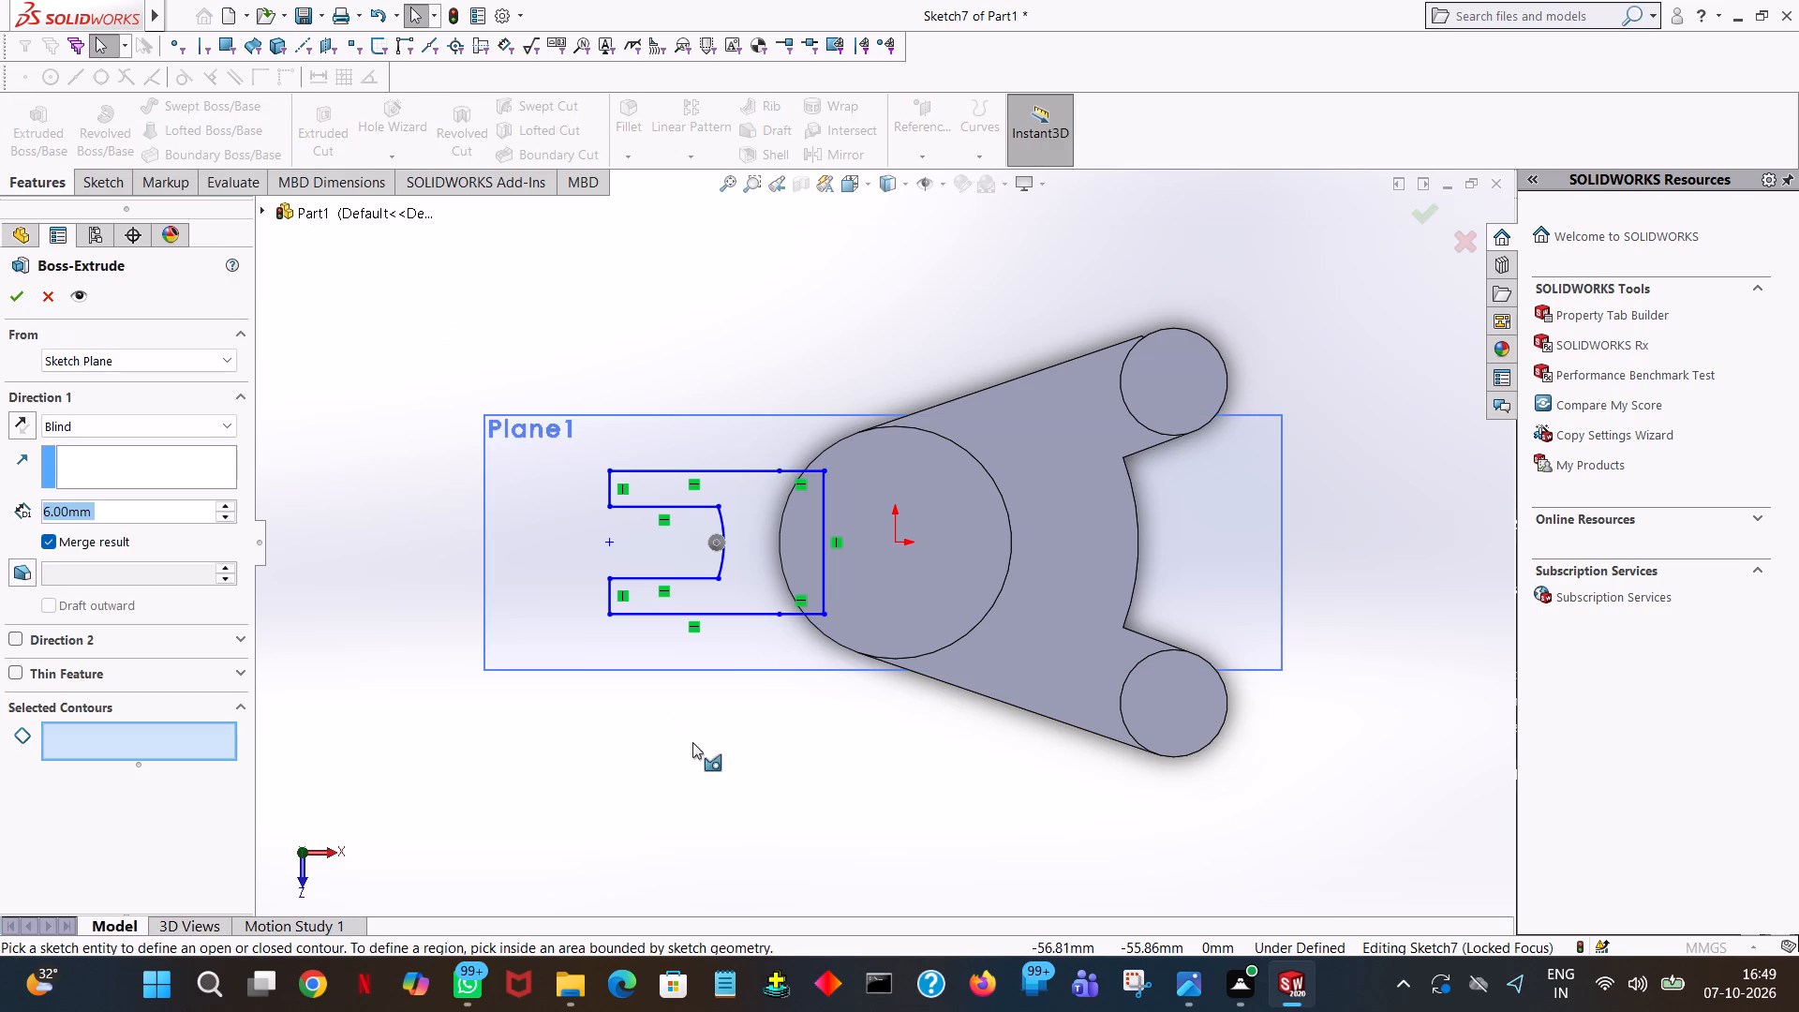
left_click(750, 573)
middle_click_drag(757, 708, 727, 419)
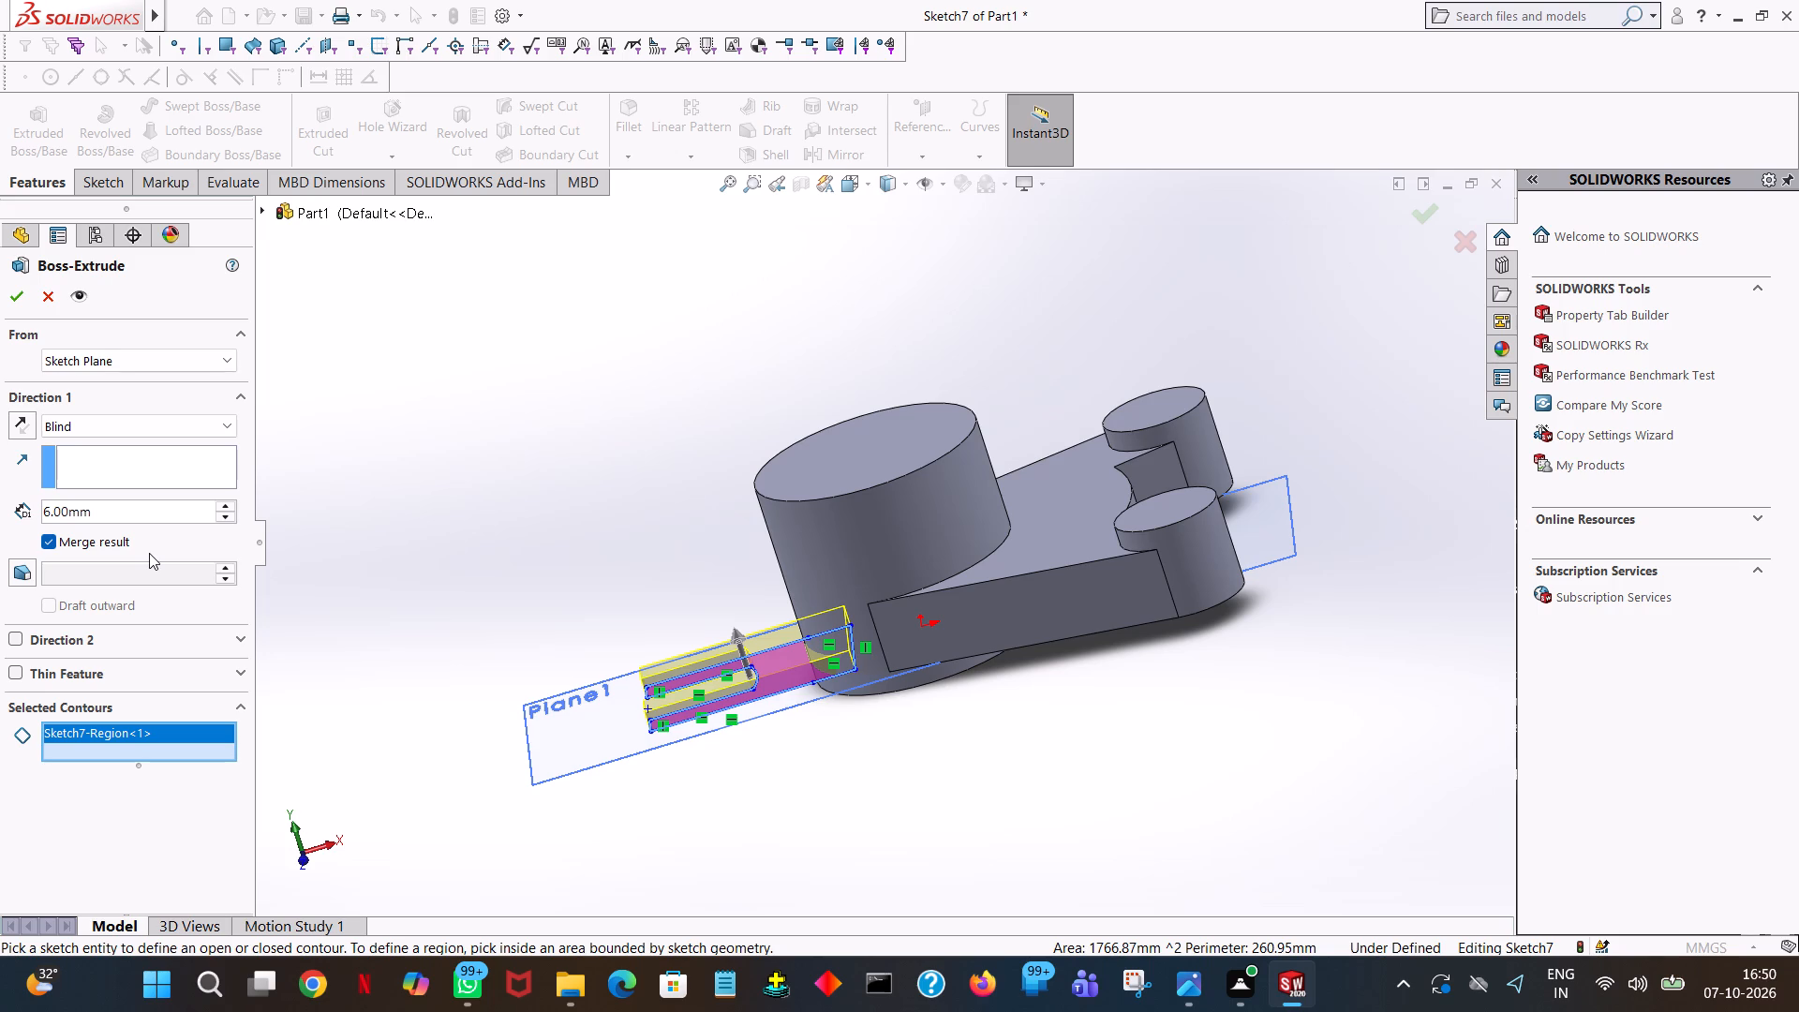
double_click(164, 510)
type("30")
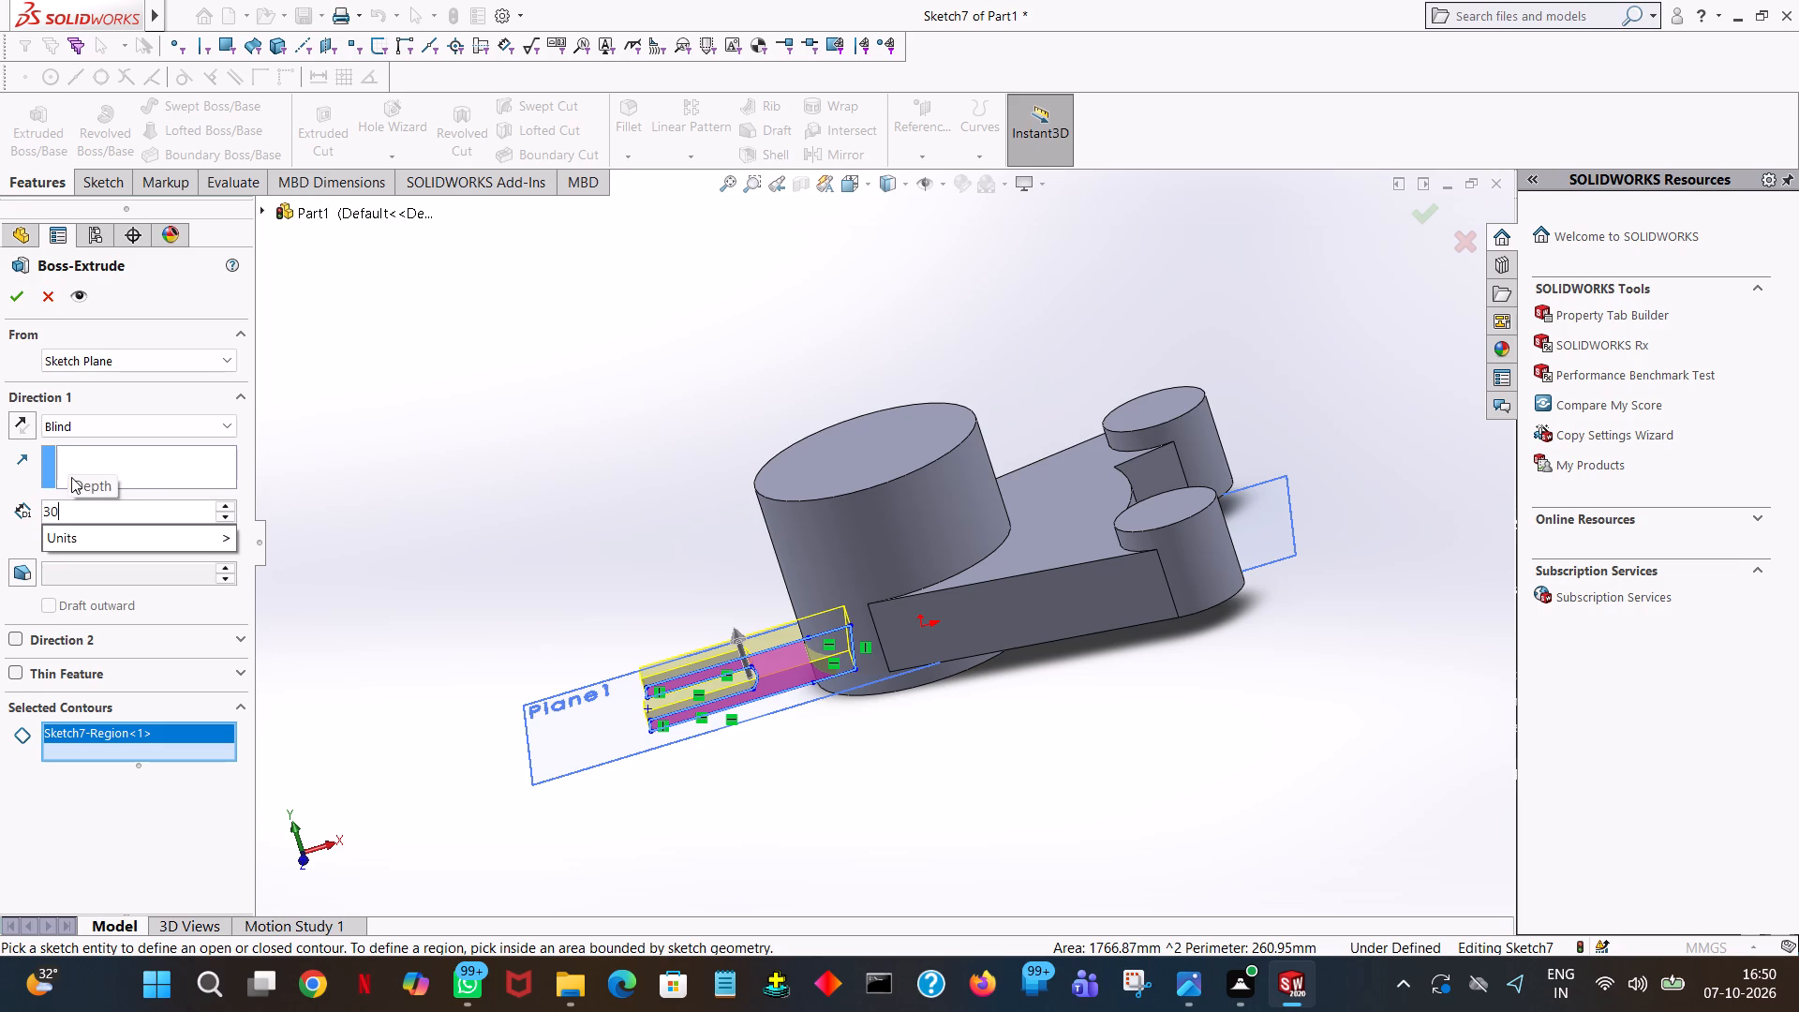
left_click(436, 538)
middle_click_drag(468, 521, 469, 421)
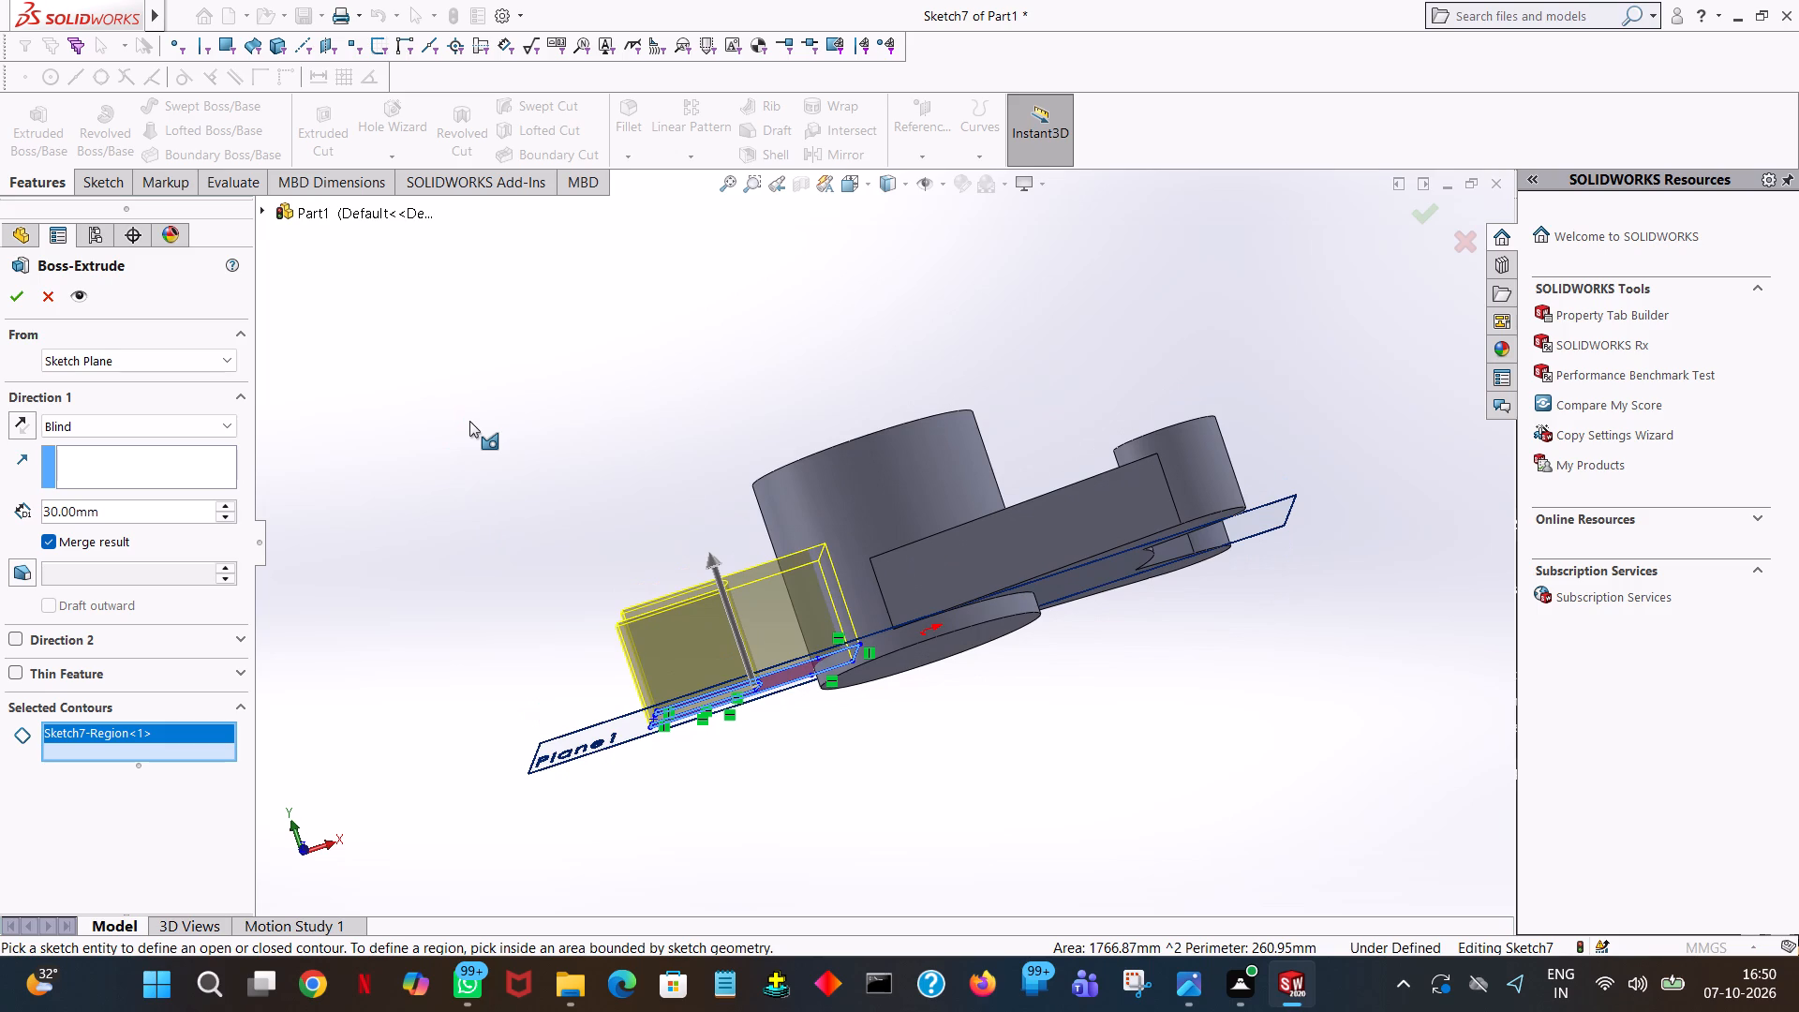
left_click(28, 305)
left_click(429, 340)
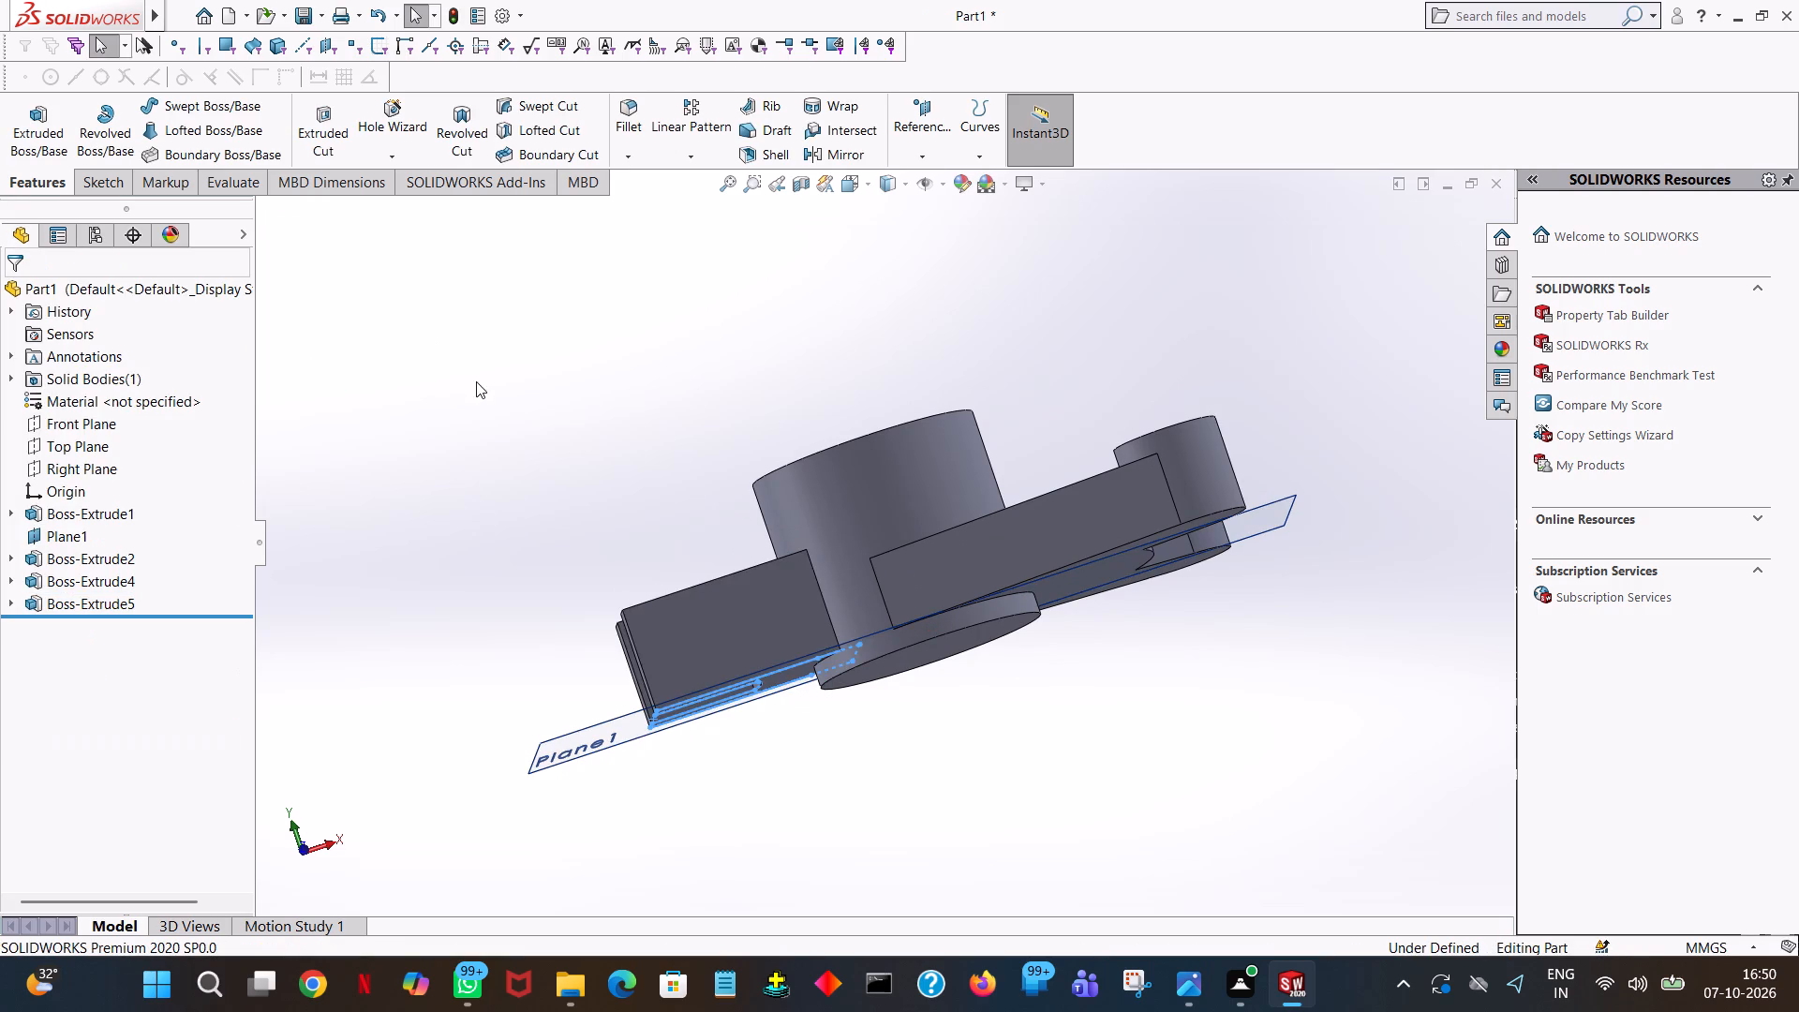
On the inner side face of one fork arm, sketch a 15 mm radius circle centred on the end edge's midpoint, reaching its upper corner.
middle_click_drag(483, 395, 554, 439)
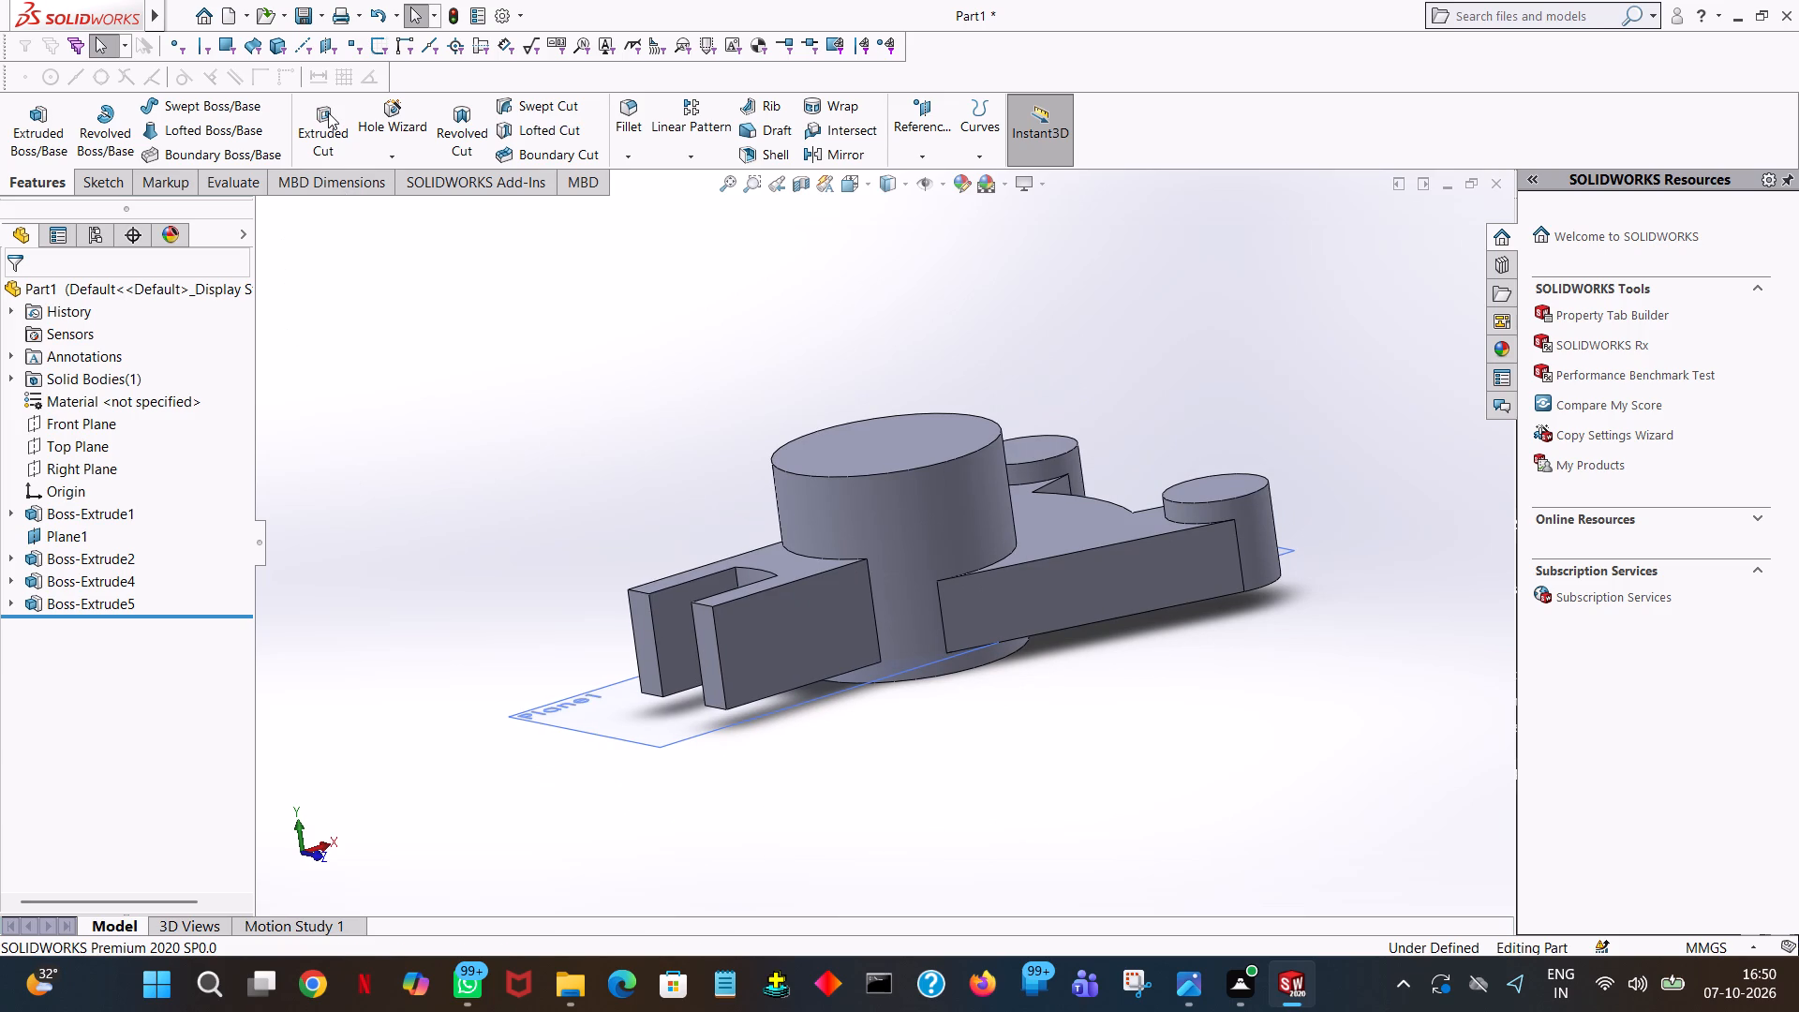
left_click(22, 129)
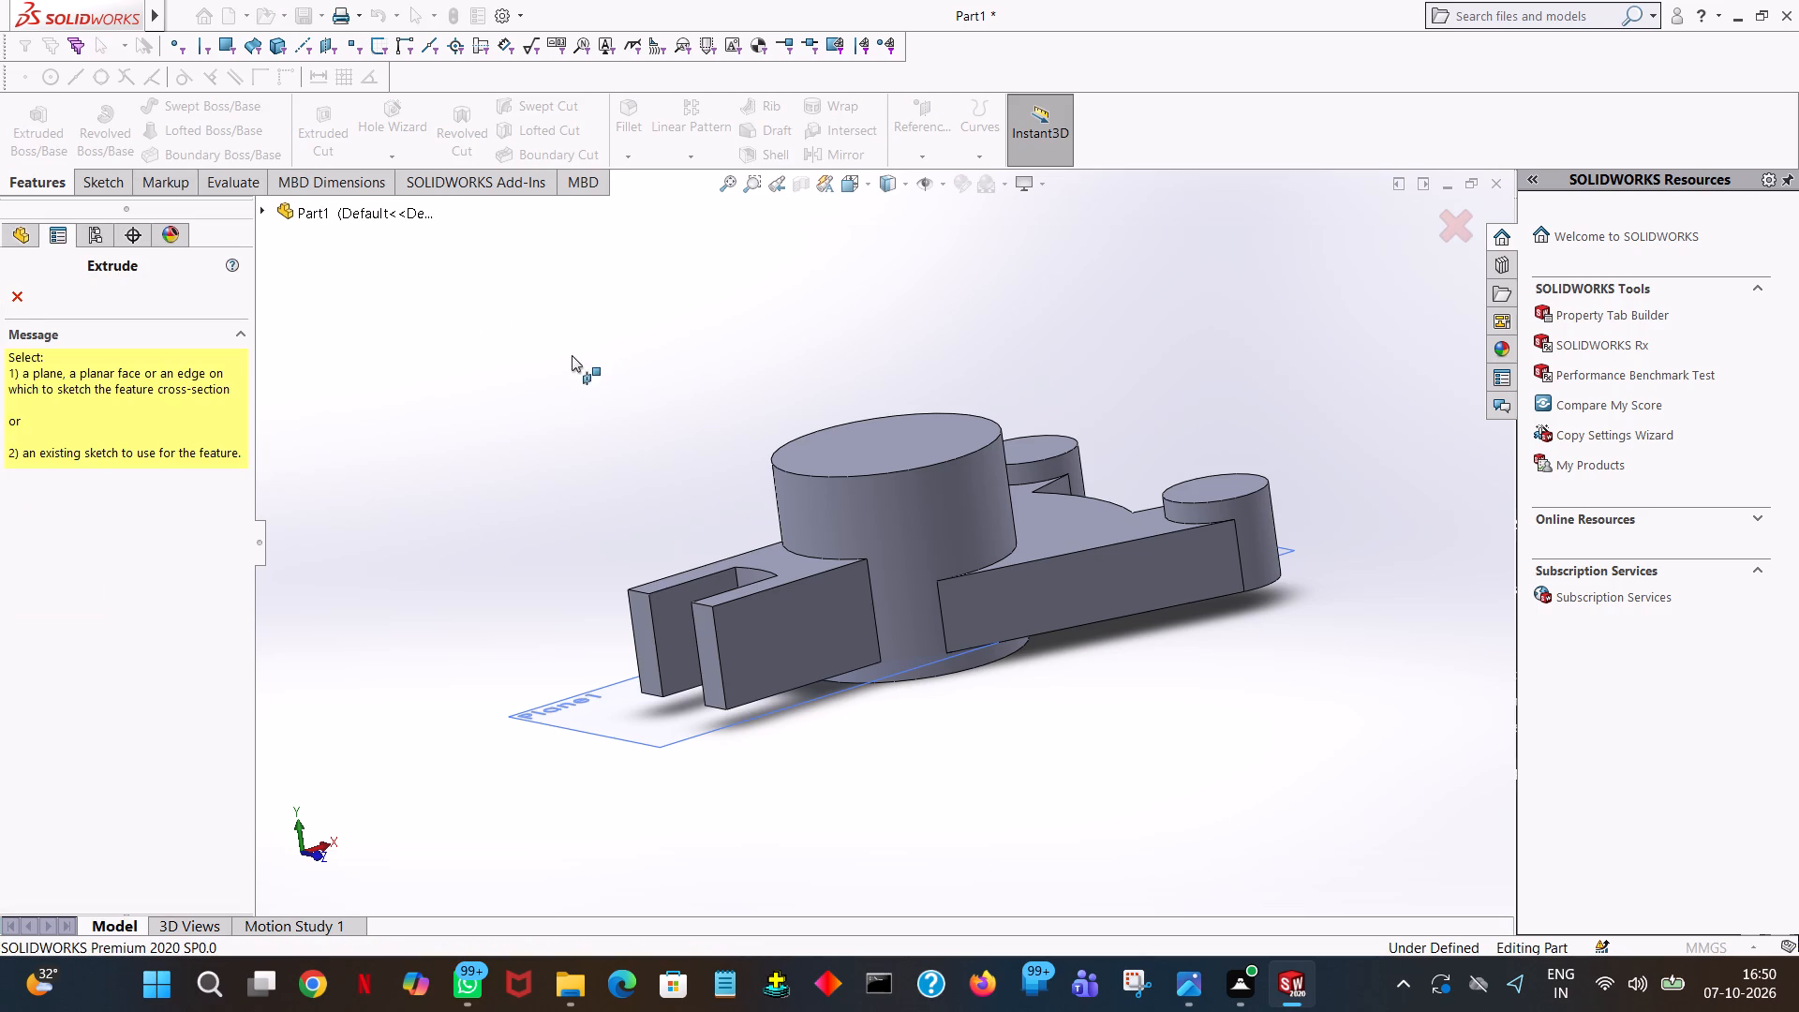
middle_click_drag(527, 394, 604, 431)
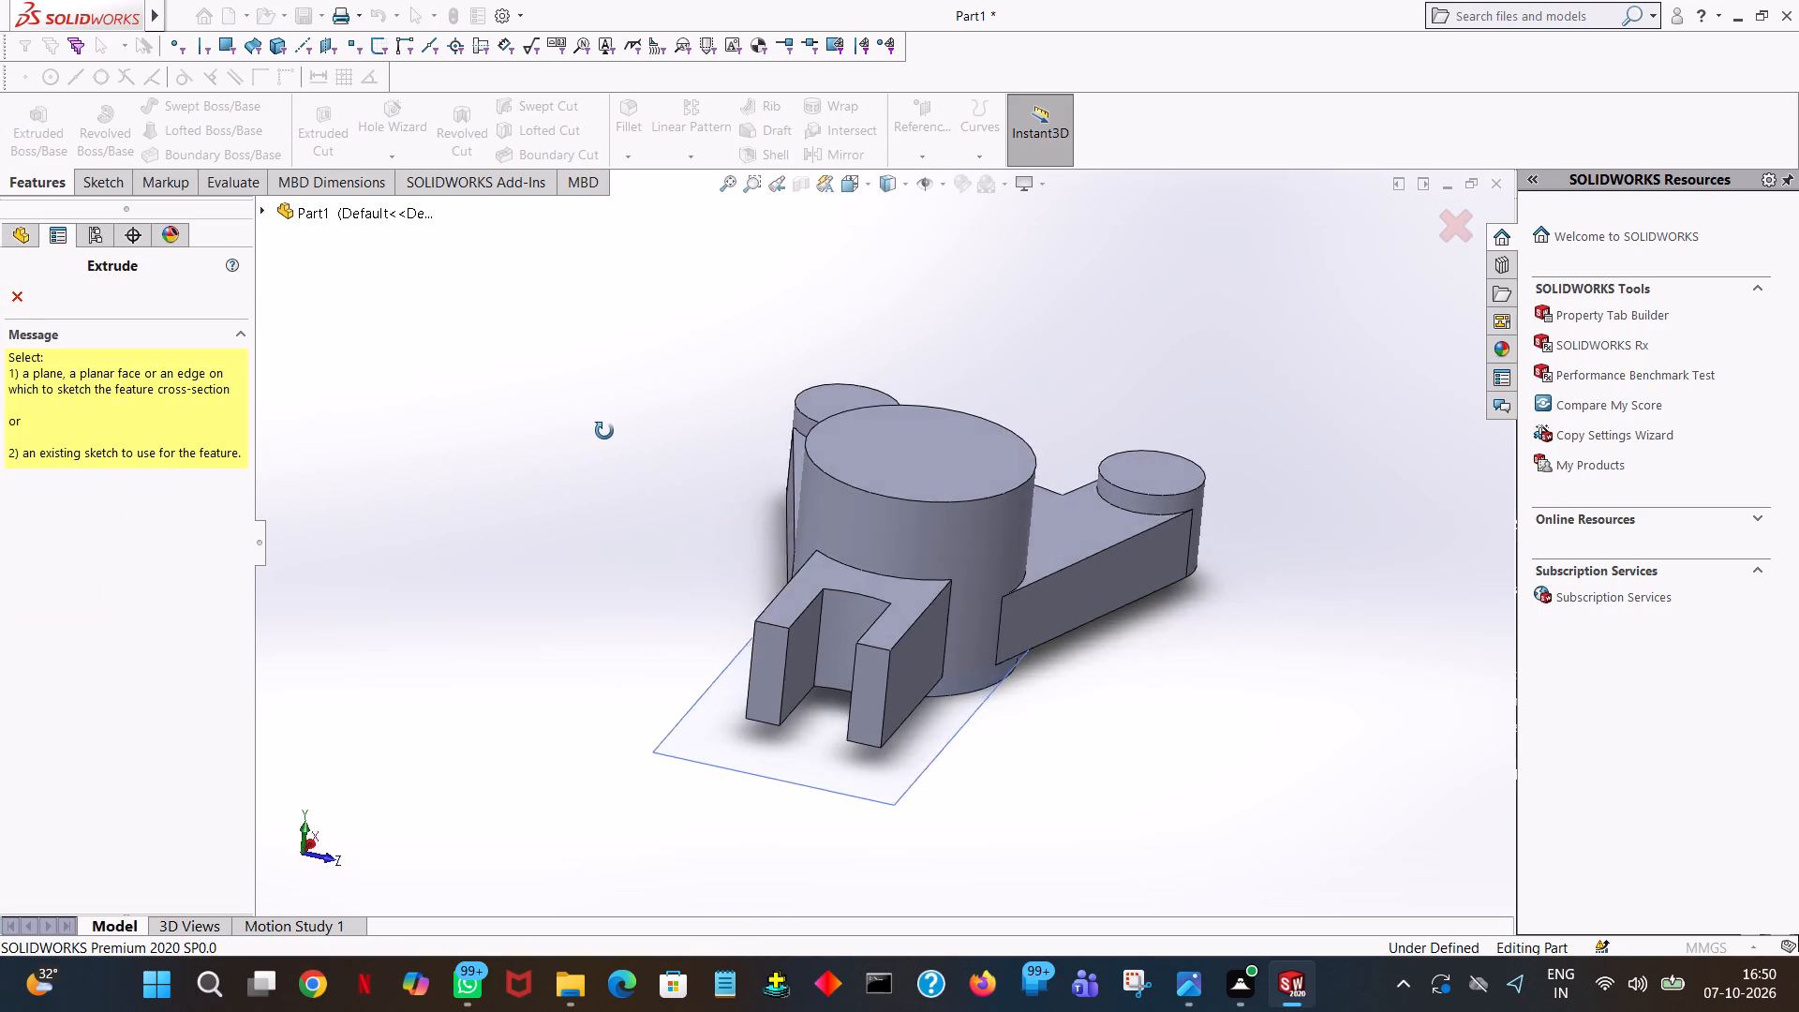
middle_click_drag(604, 431, 657, 435)
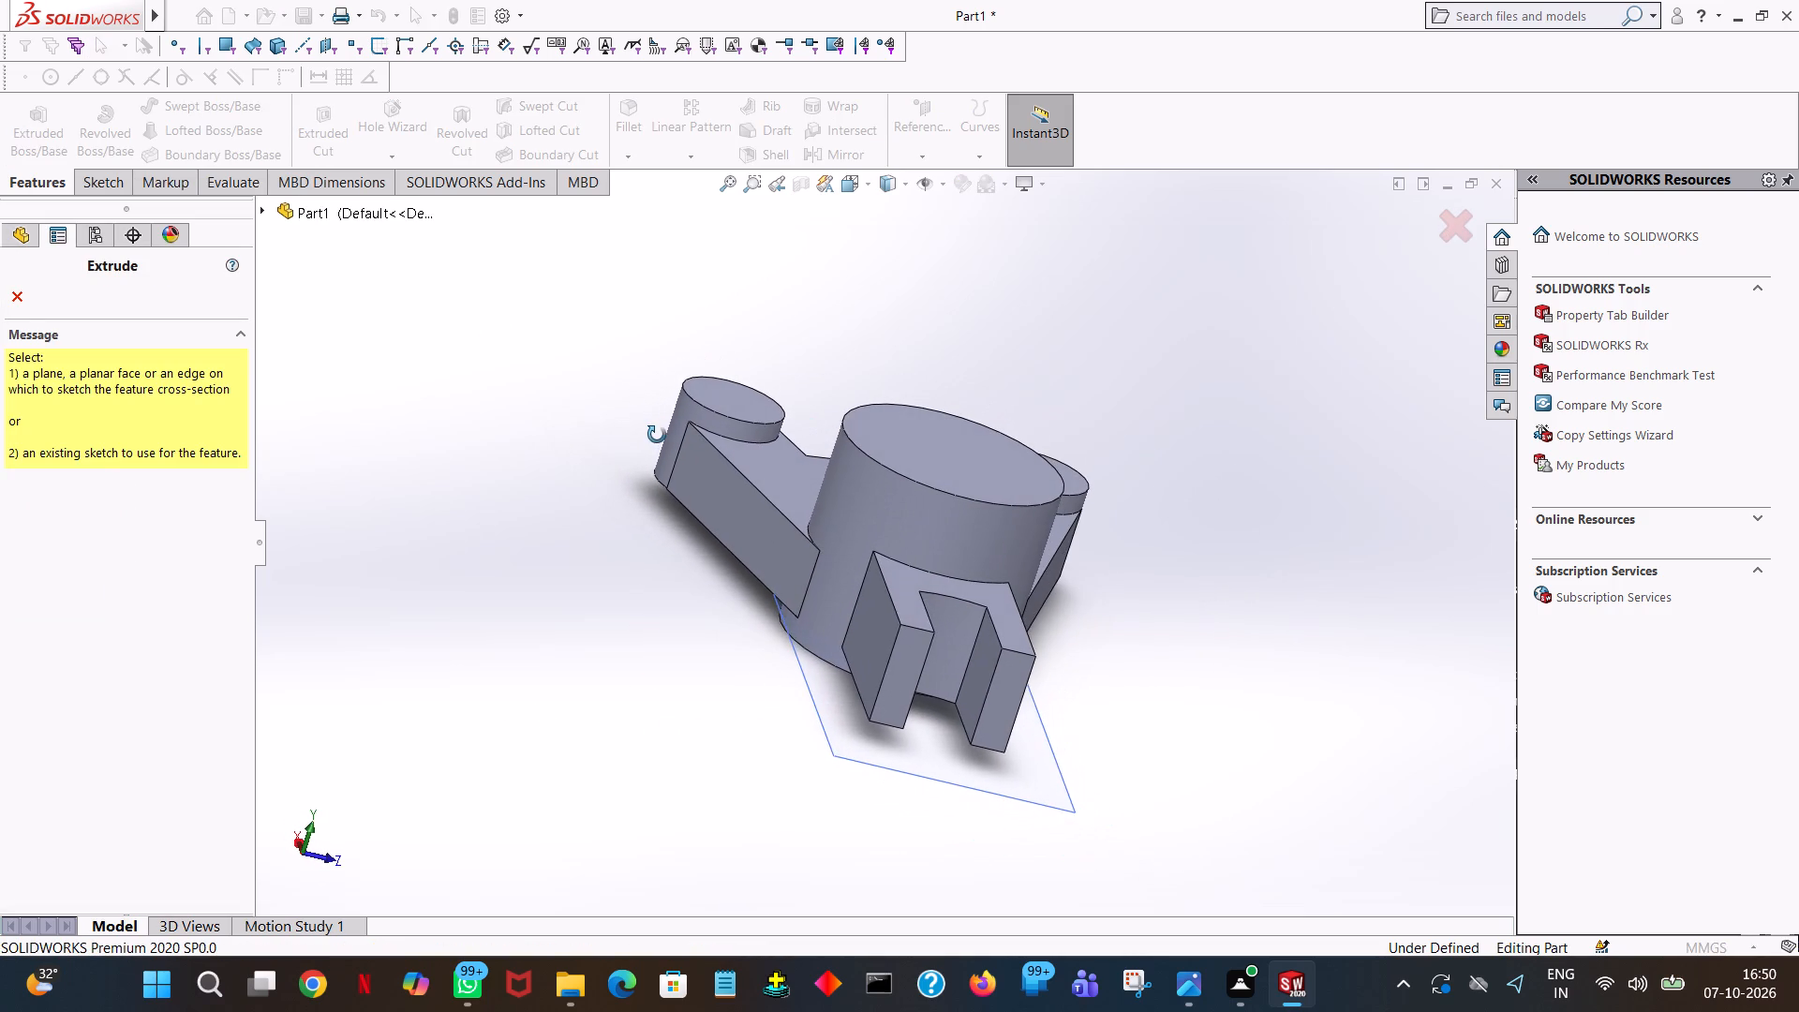
middle_click_drag(657, 435, 652, 489)
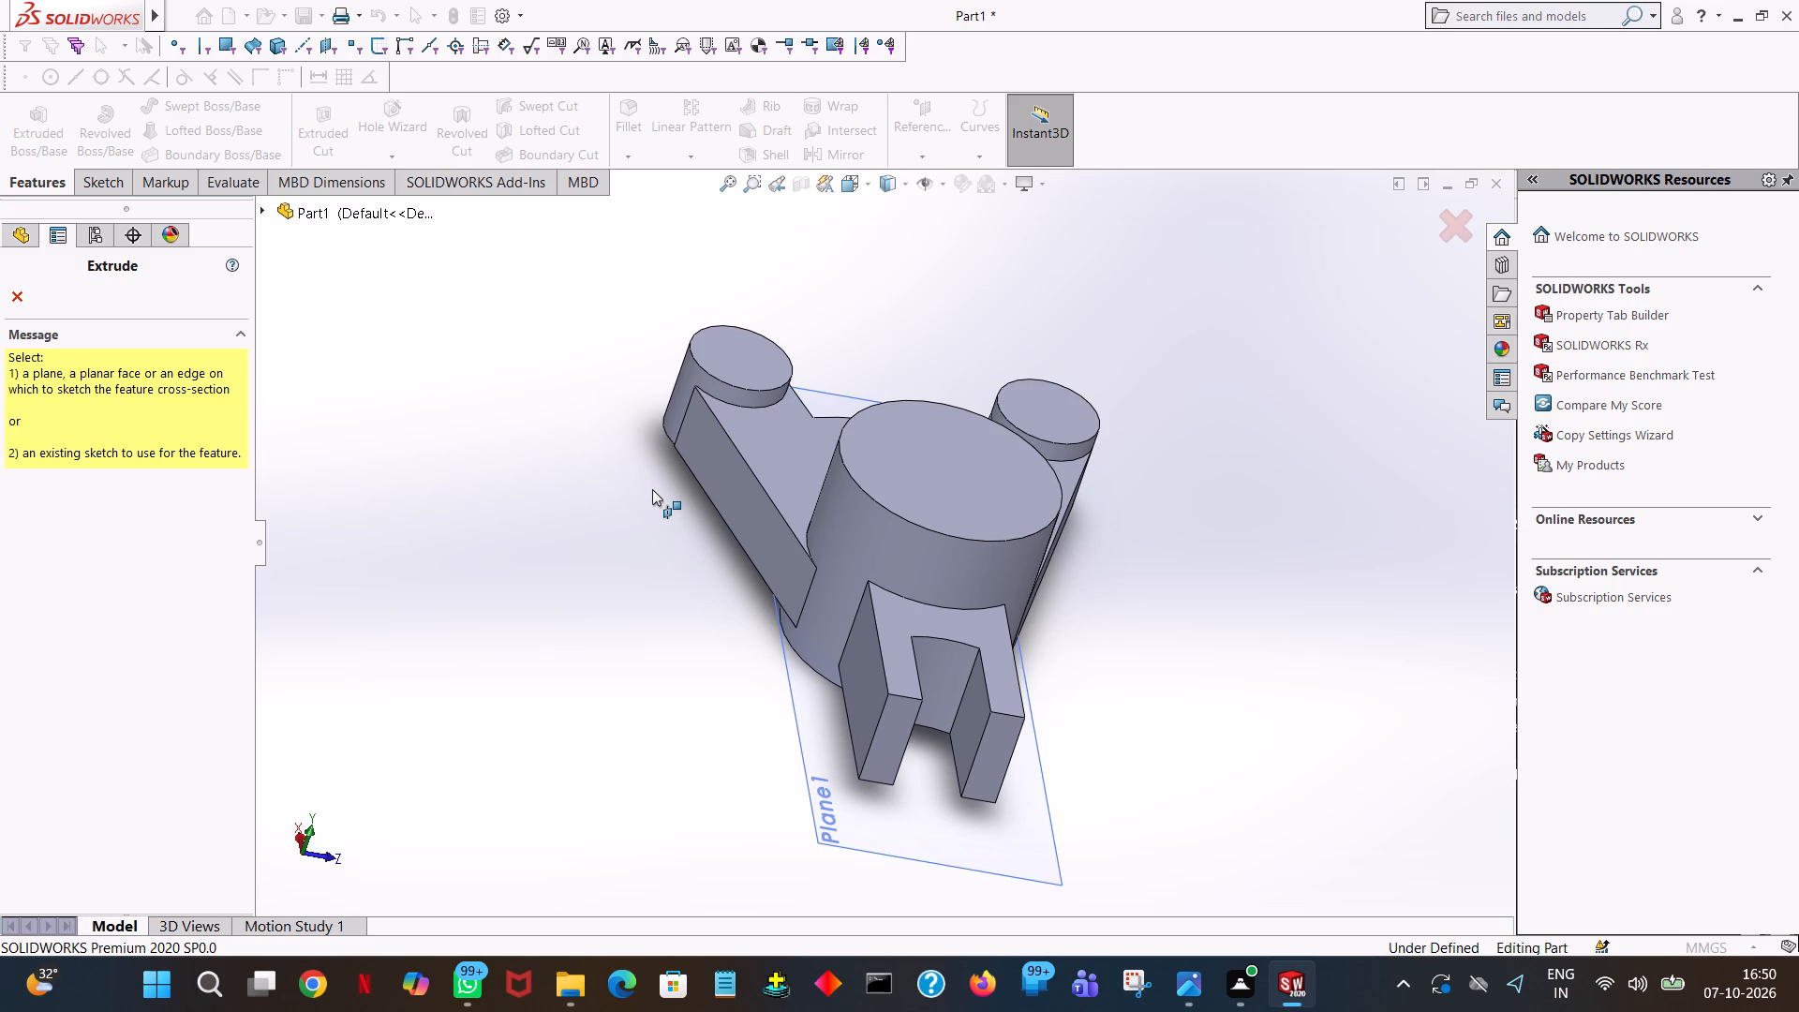
left_click(974, 739)
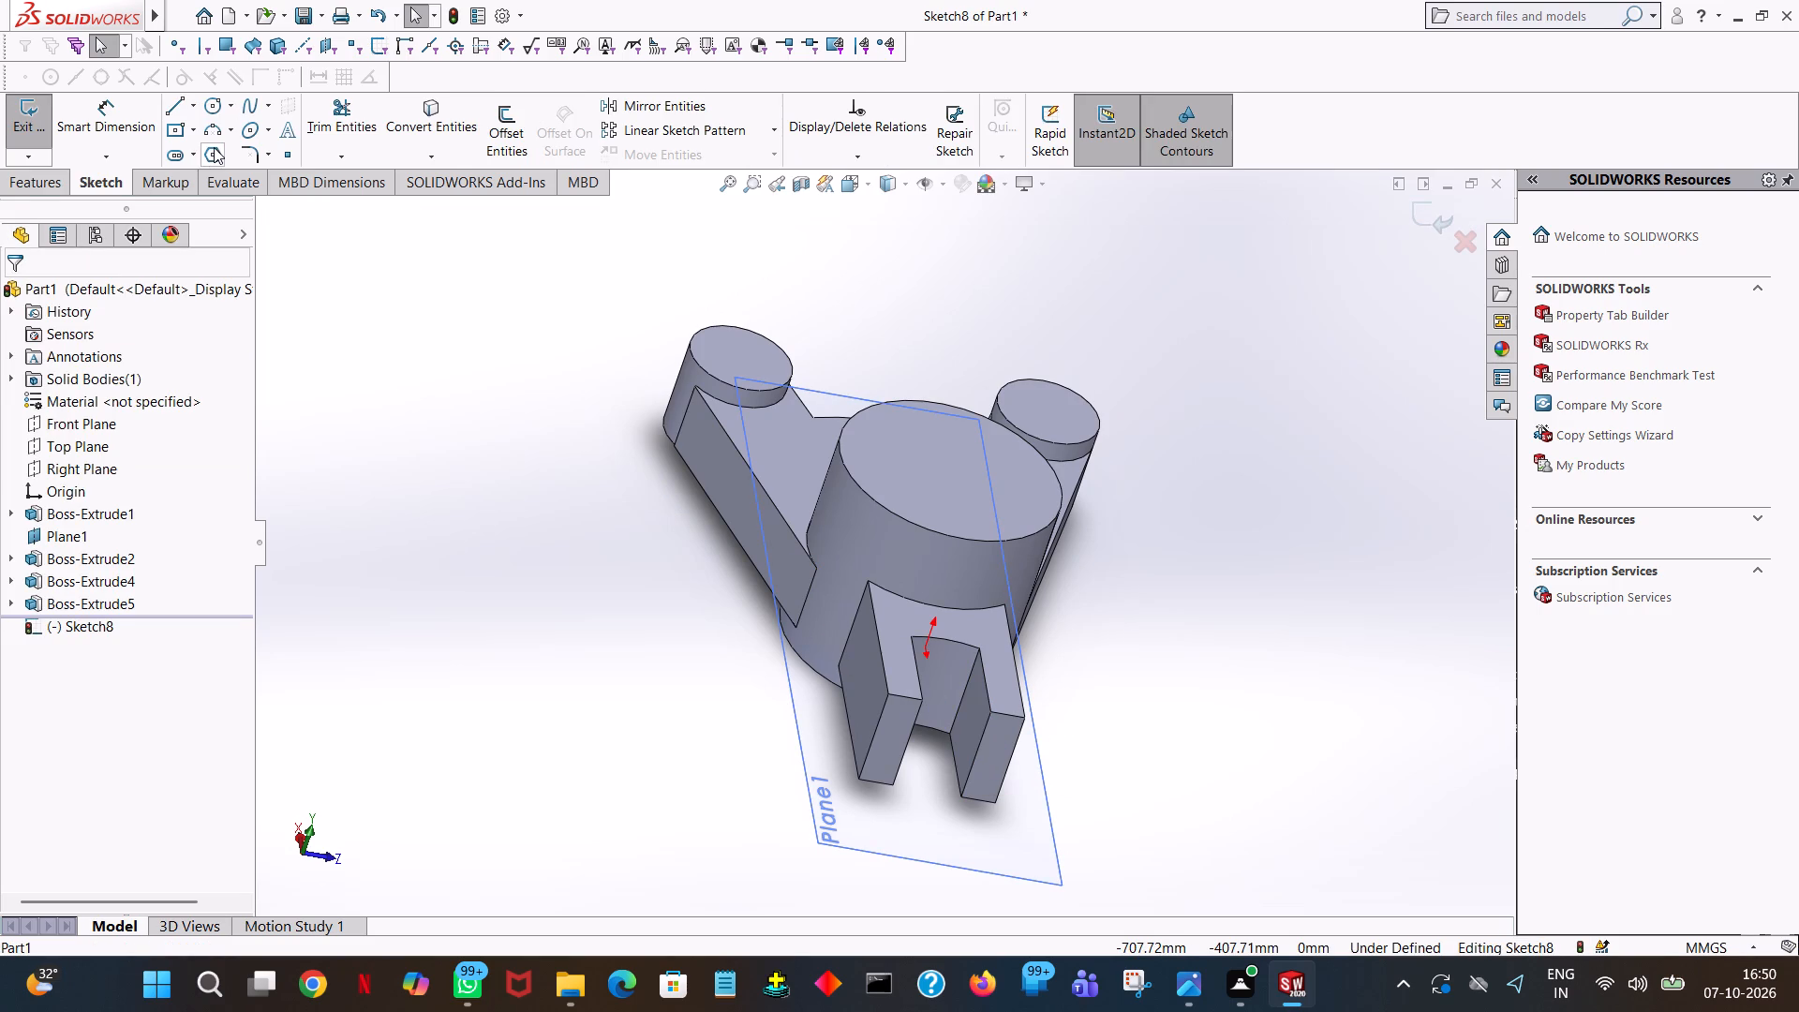
key("space")
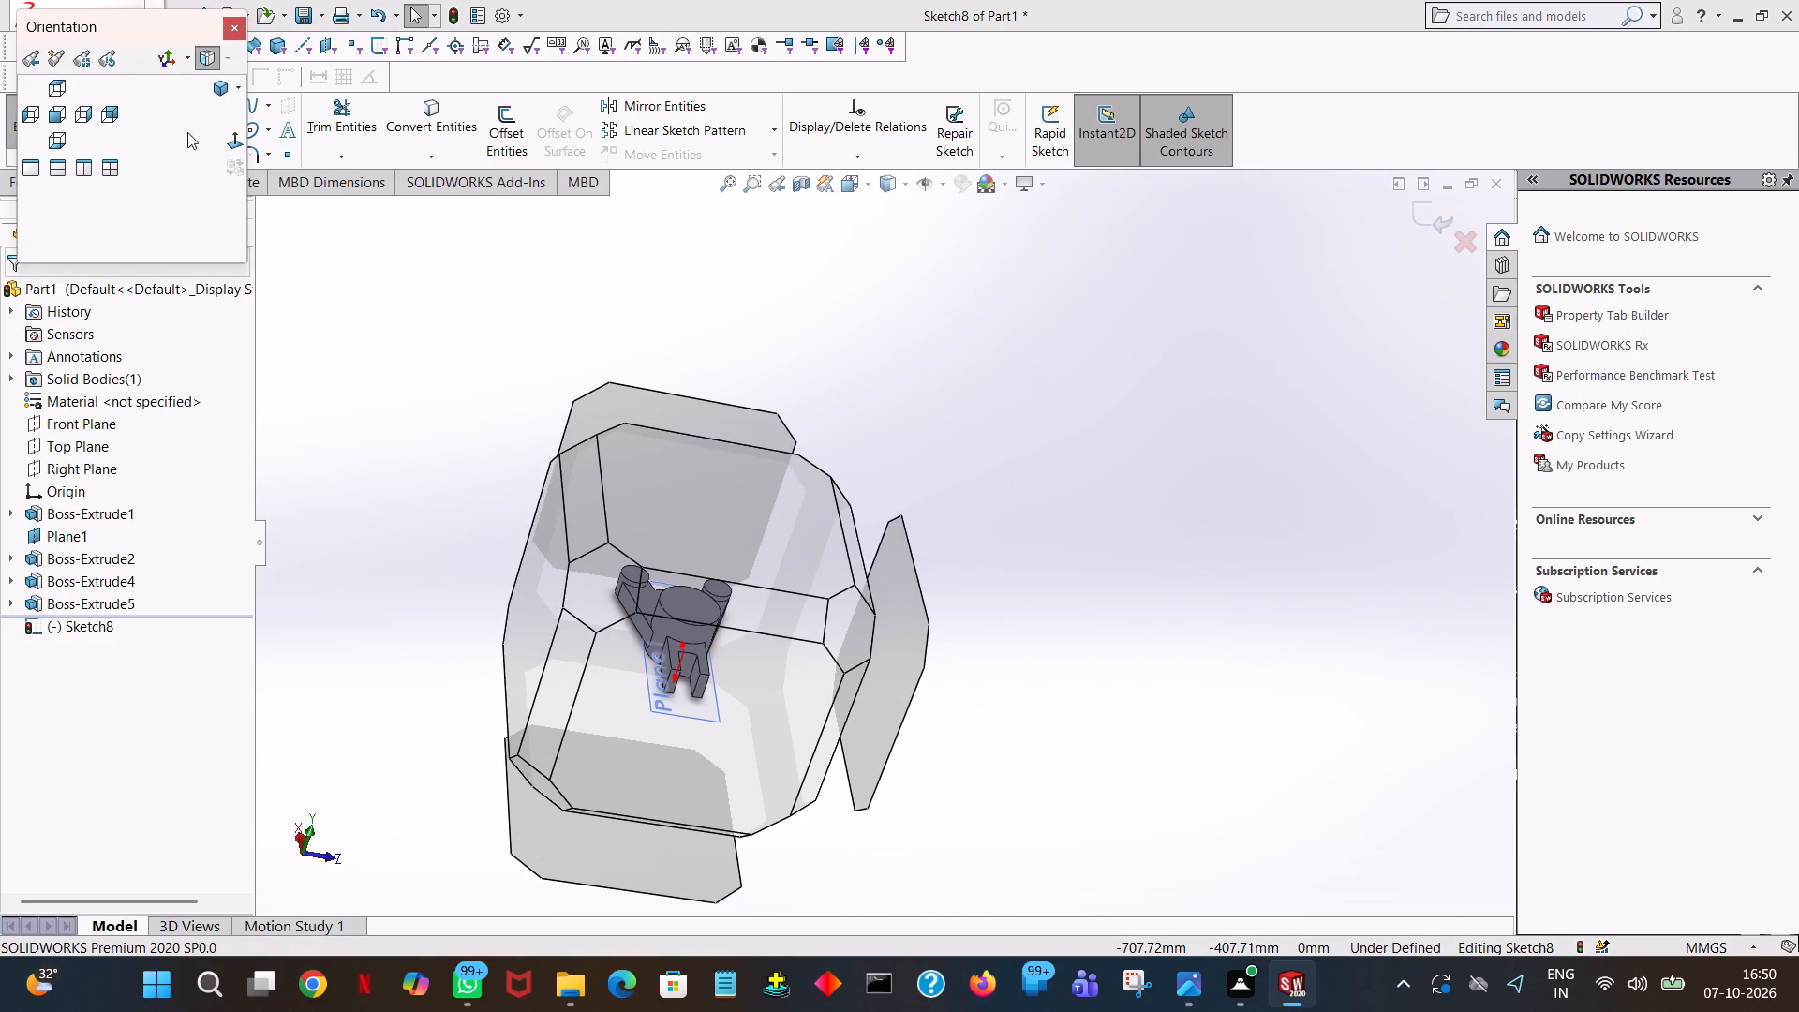
left_click(235, 141)
left_click(213, 103)
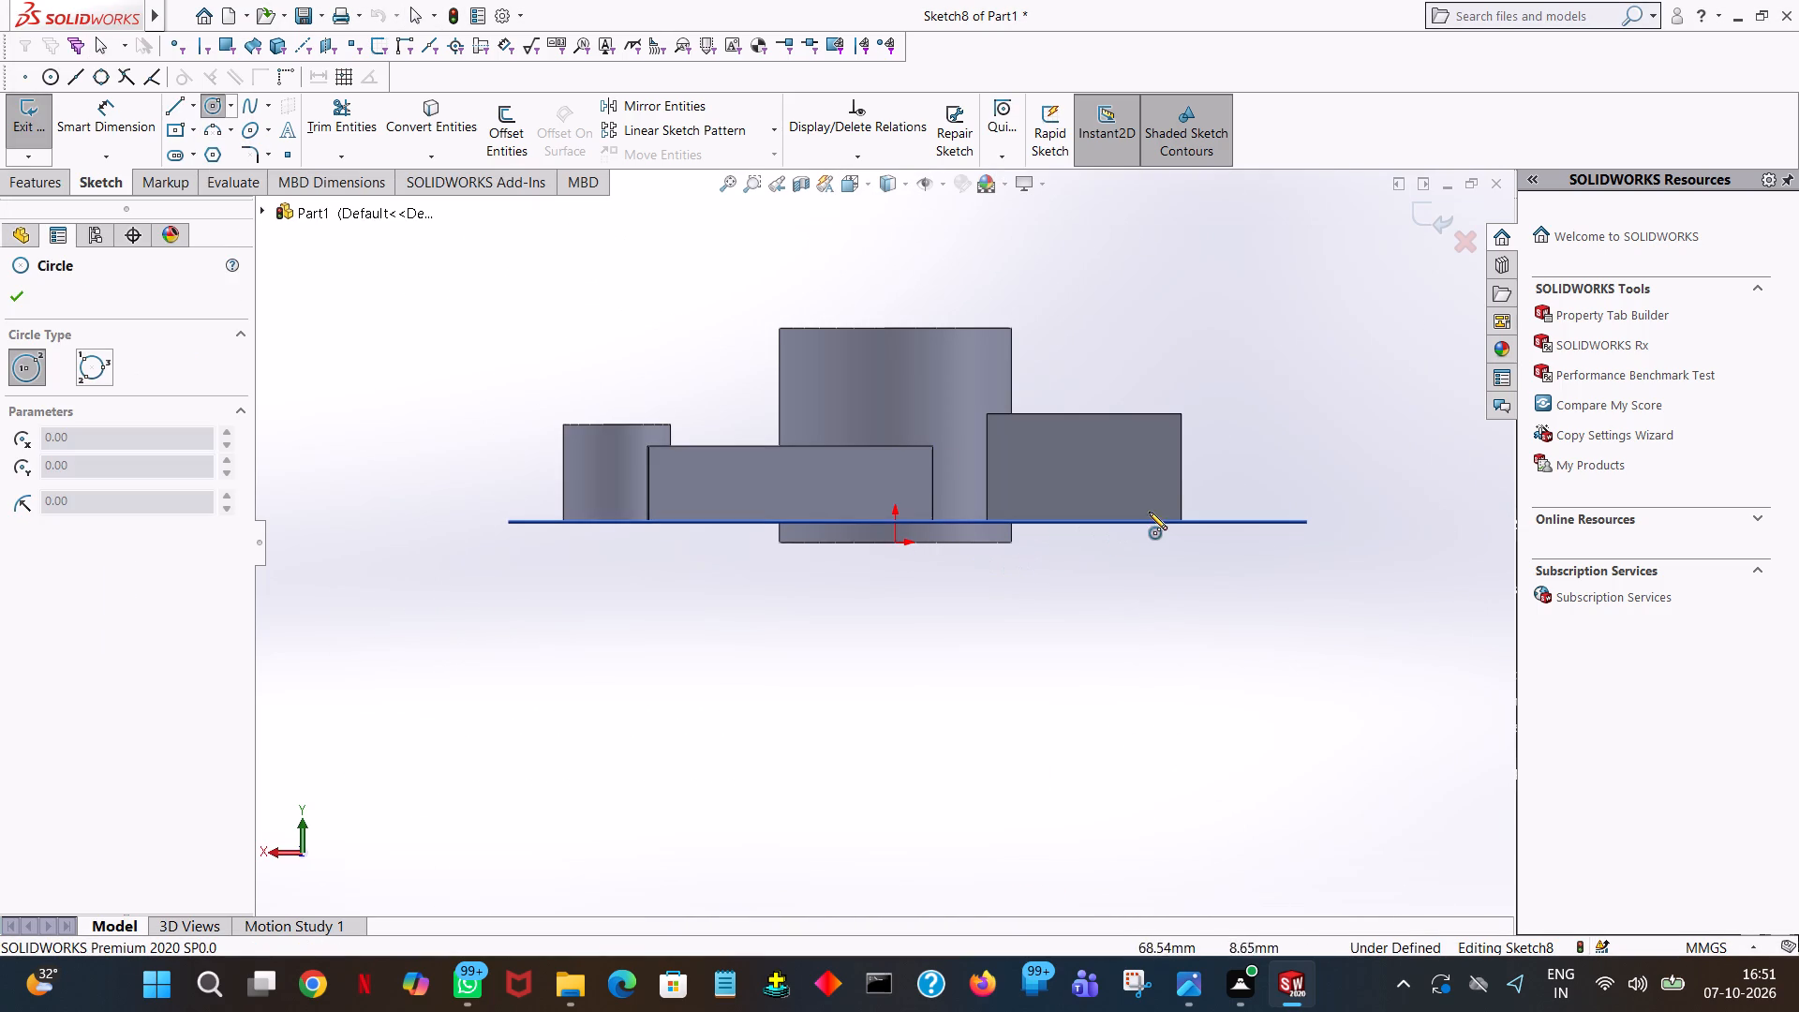
left_click(1182, 469)
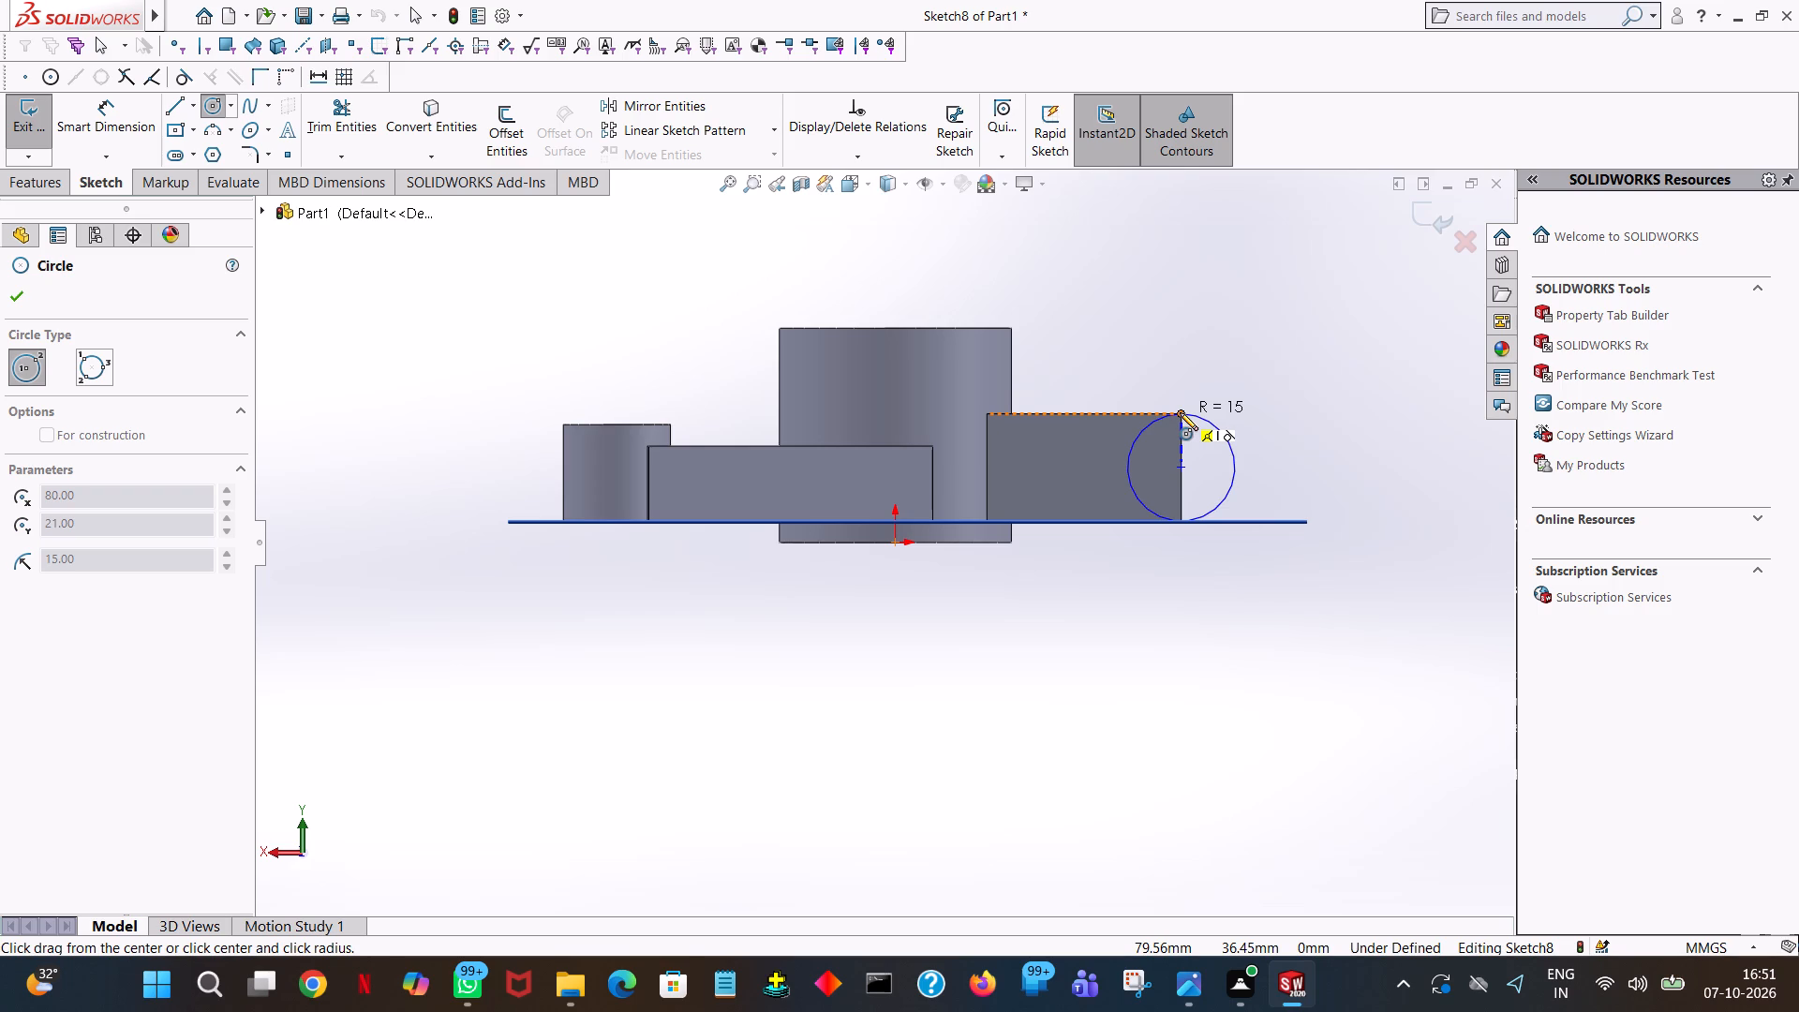
left_click(1180, 412)
right_click(1180, 412)
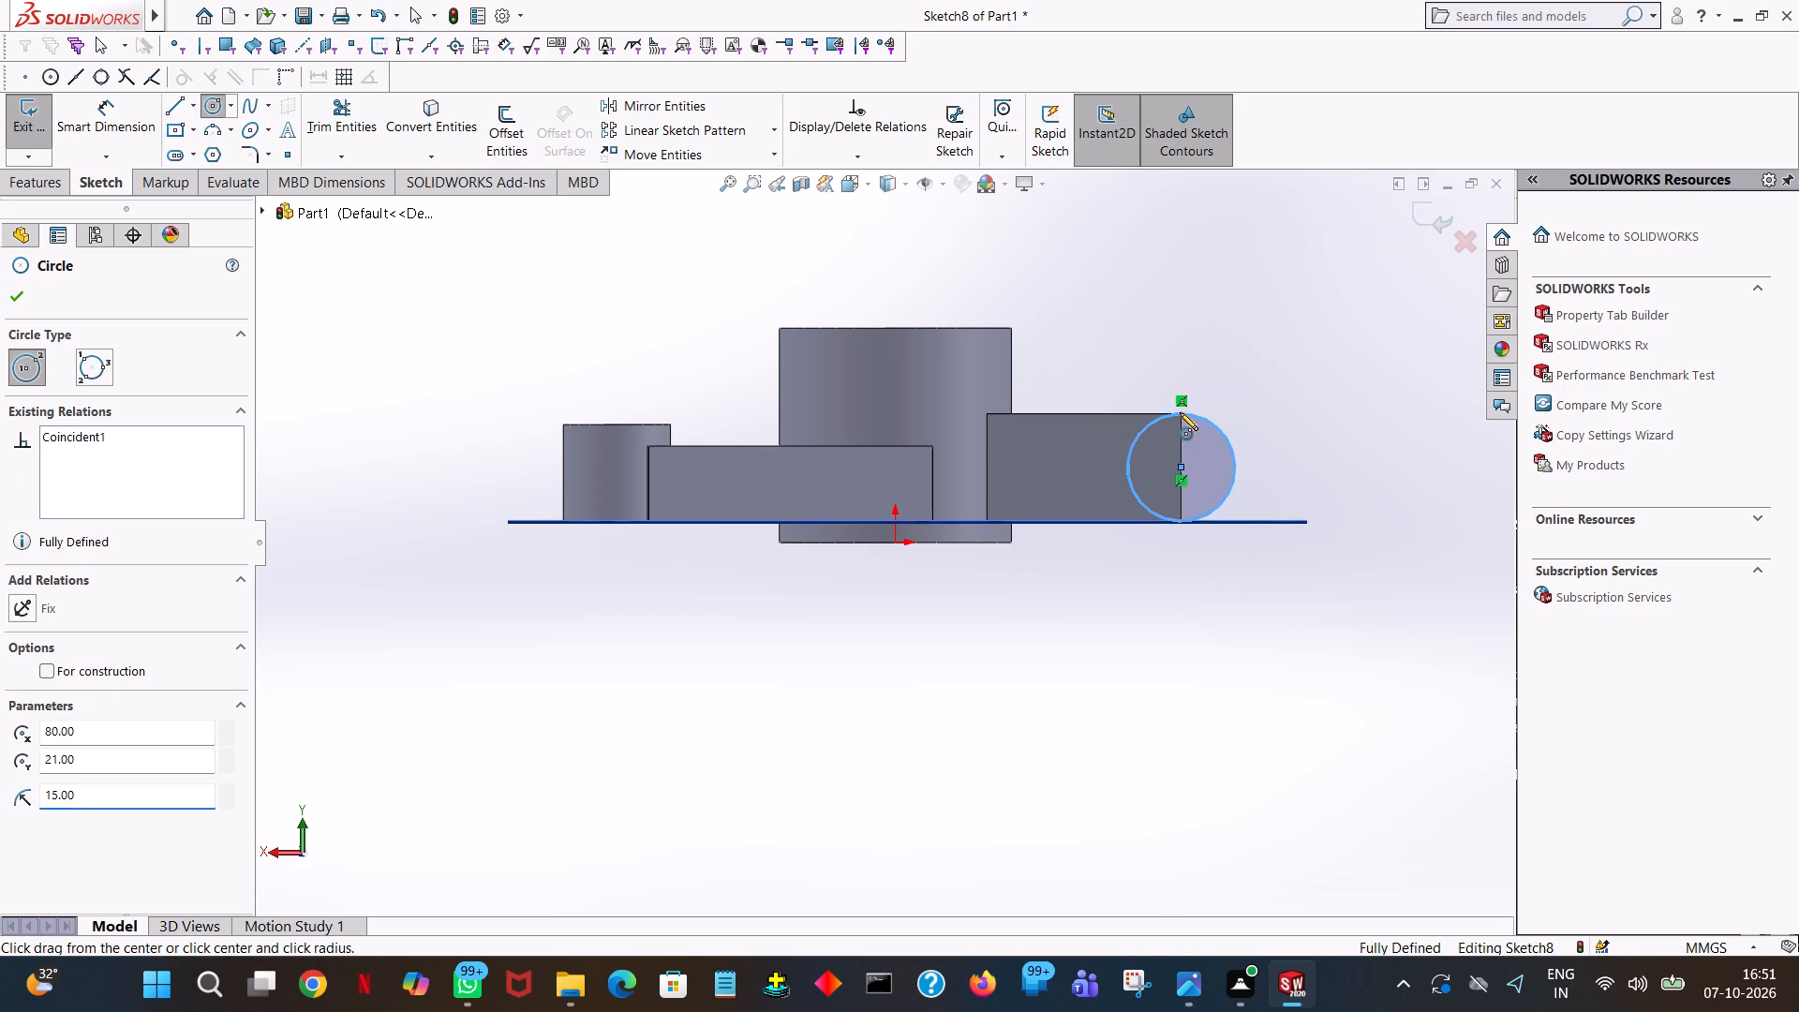
left_click(1213, 424)
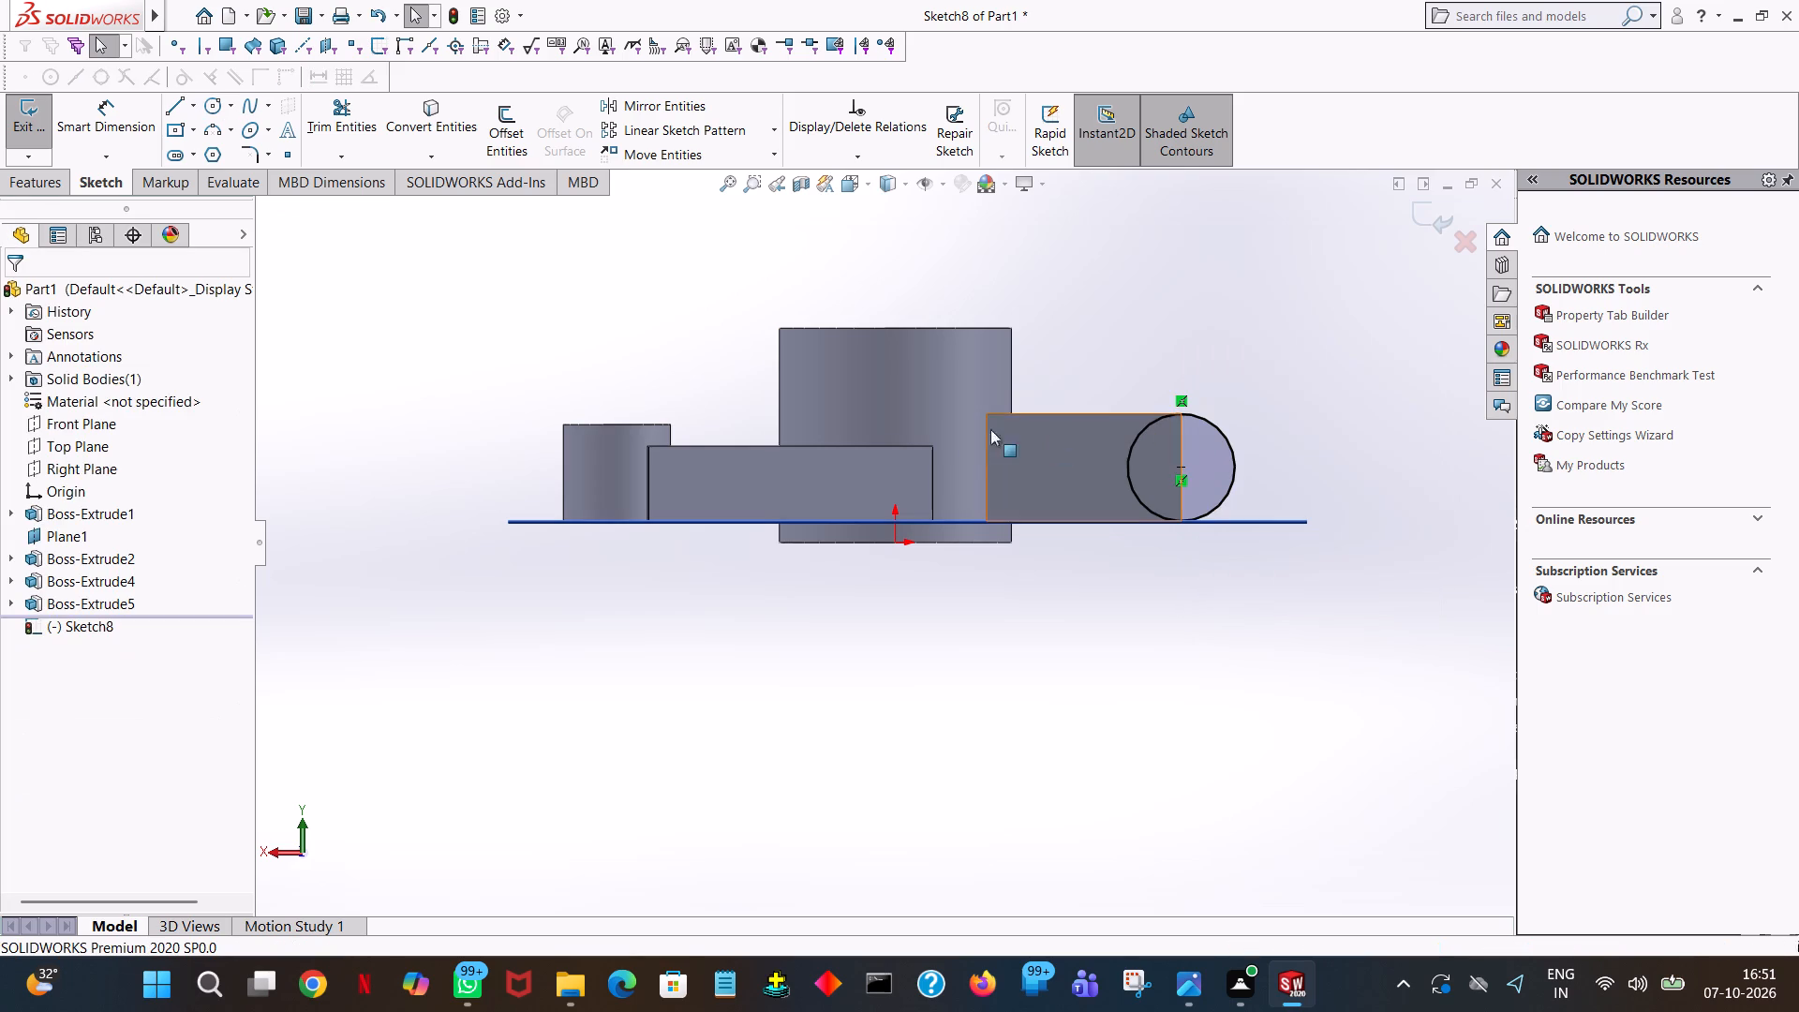
Extrude the circle as a blind merged boss, with the direction reversed away from the slot, through the fork arm.
left_click(18, 186)
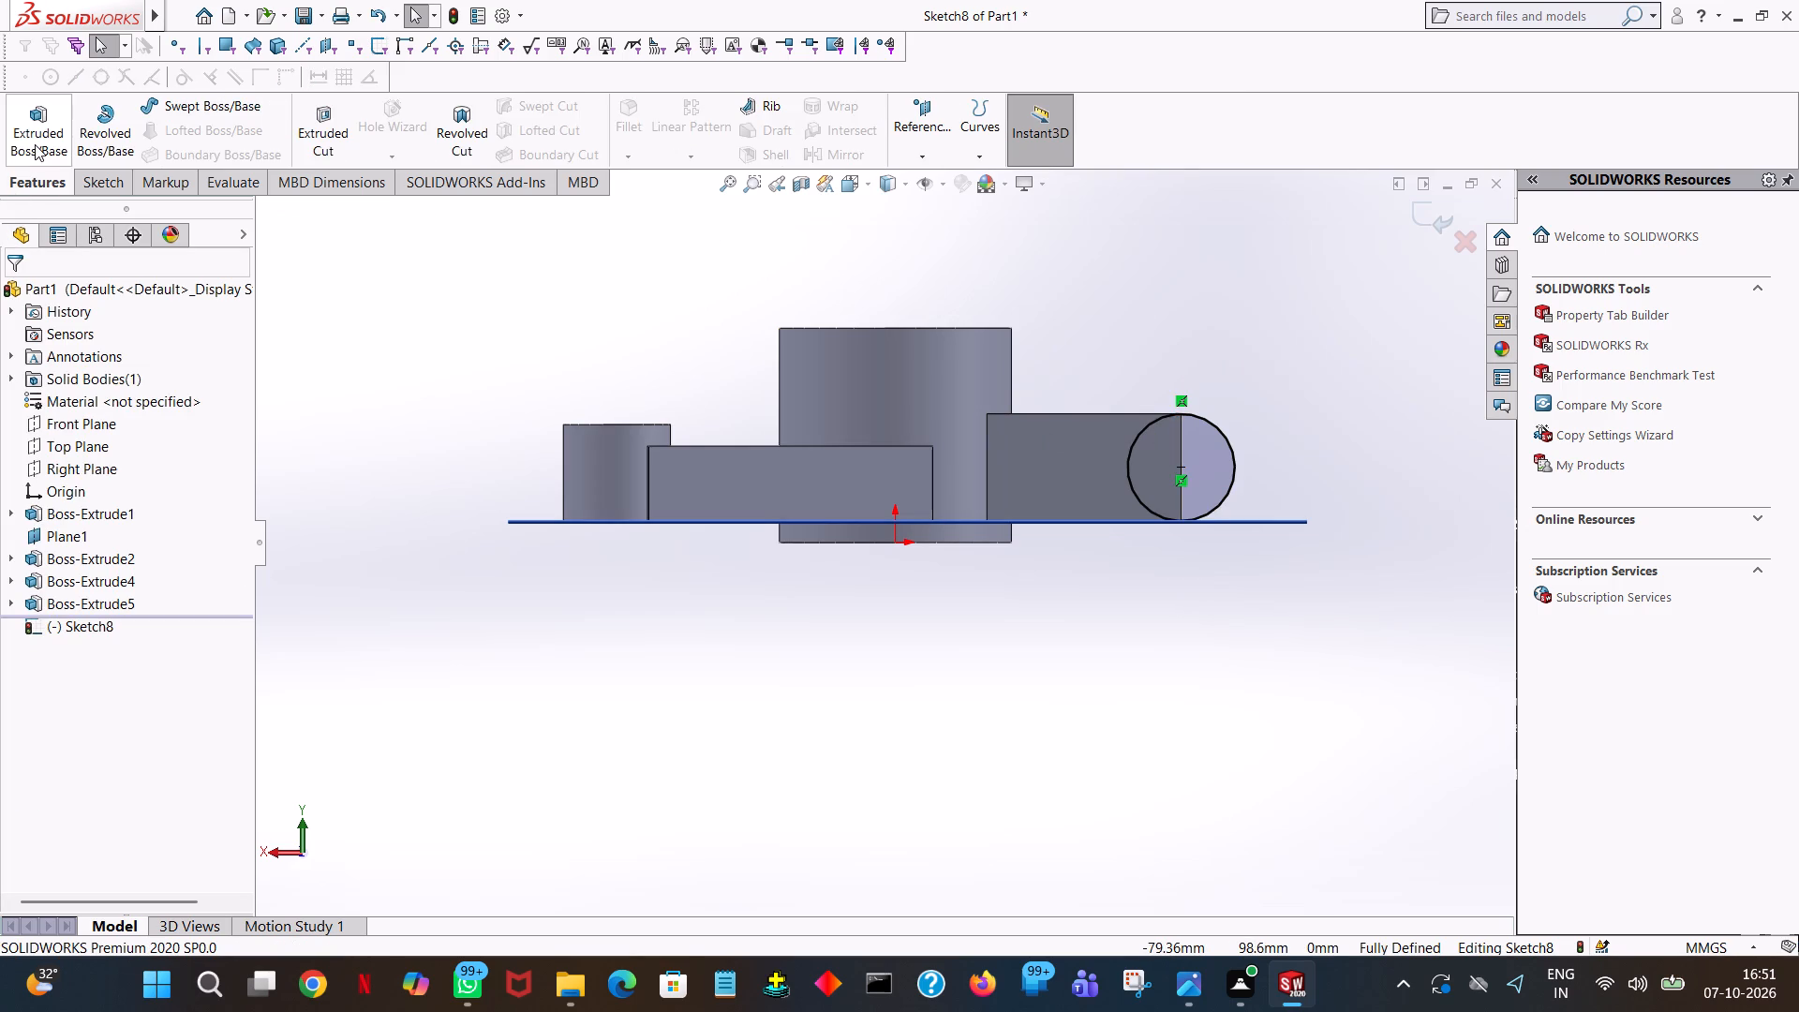
left_click(35, 144)
middle_click_drag(1175, 371, 1038, 562)
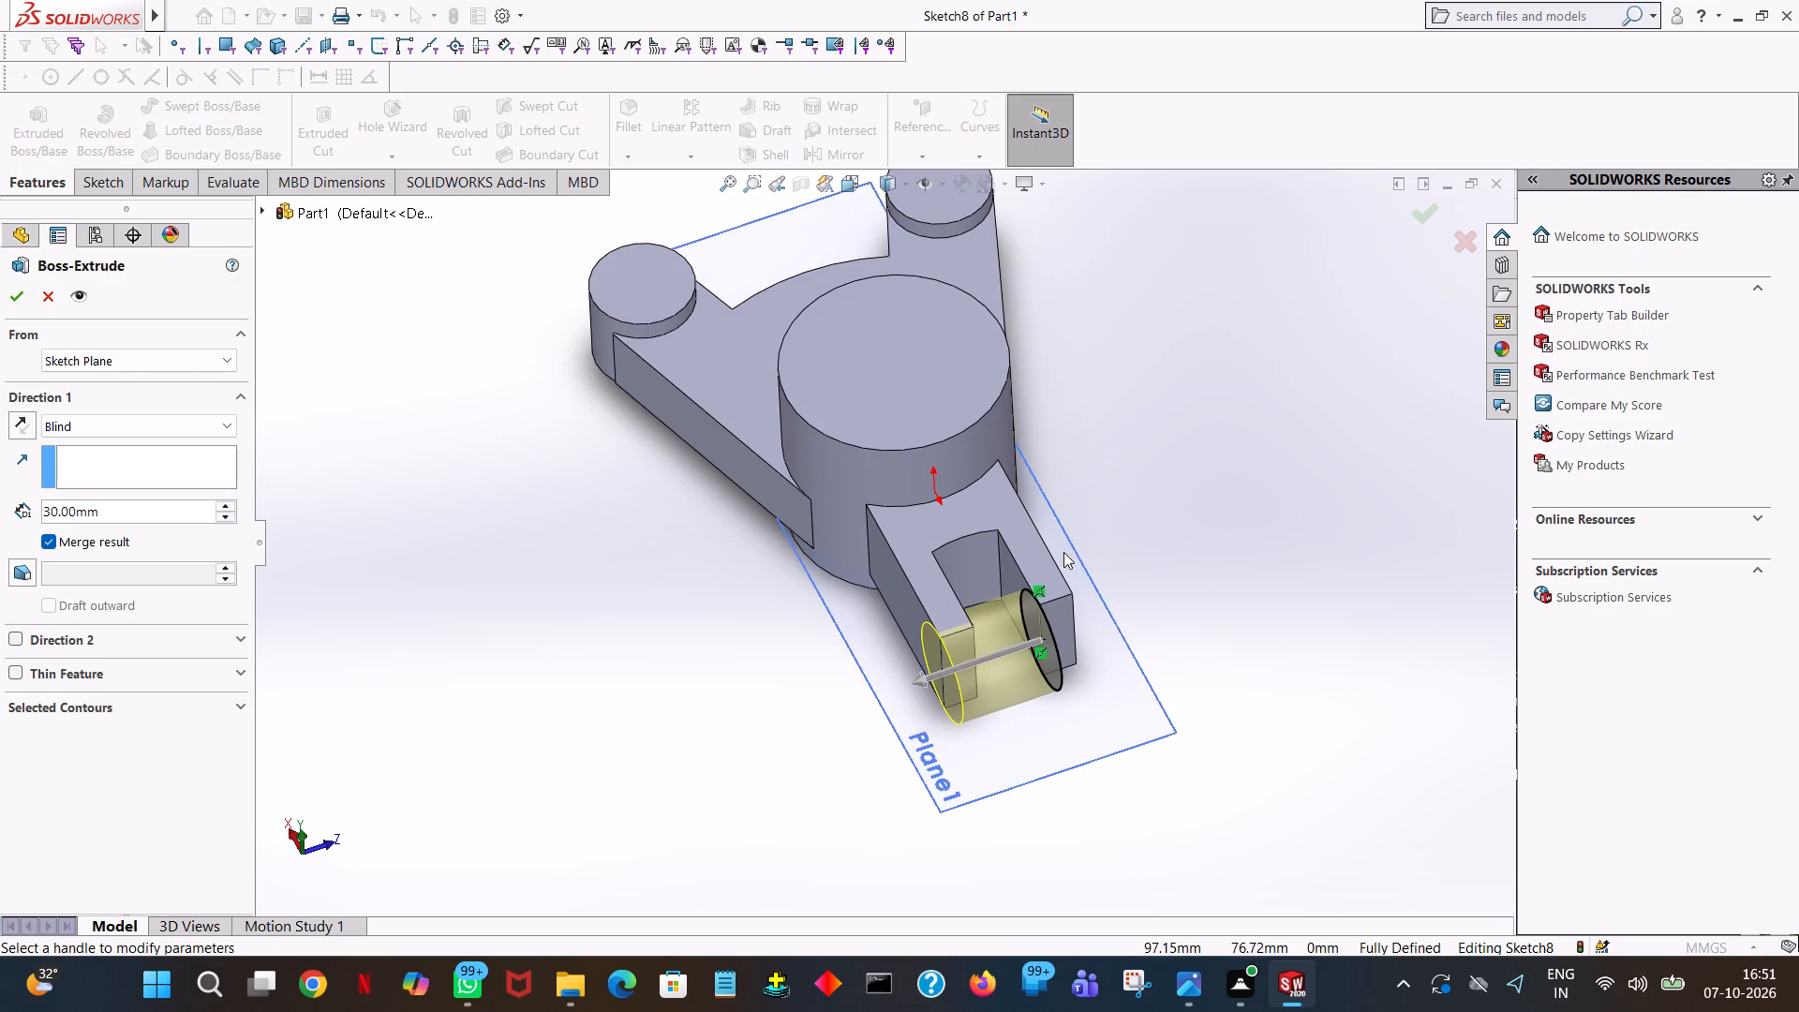
middle_click_drag(1071, 563, 1039, 676)
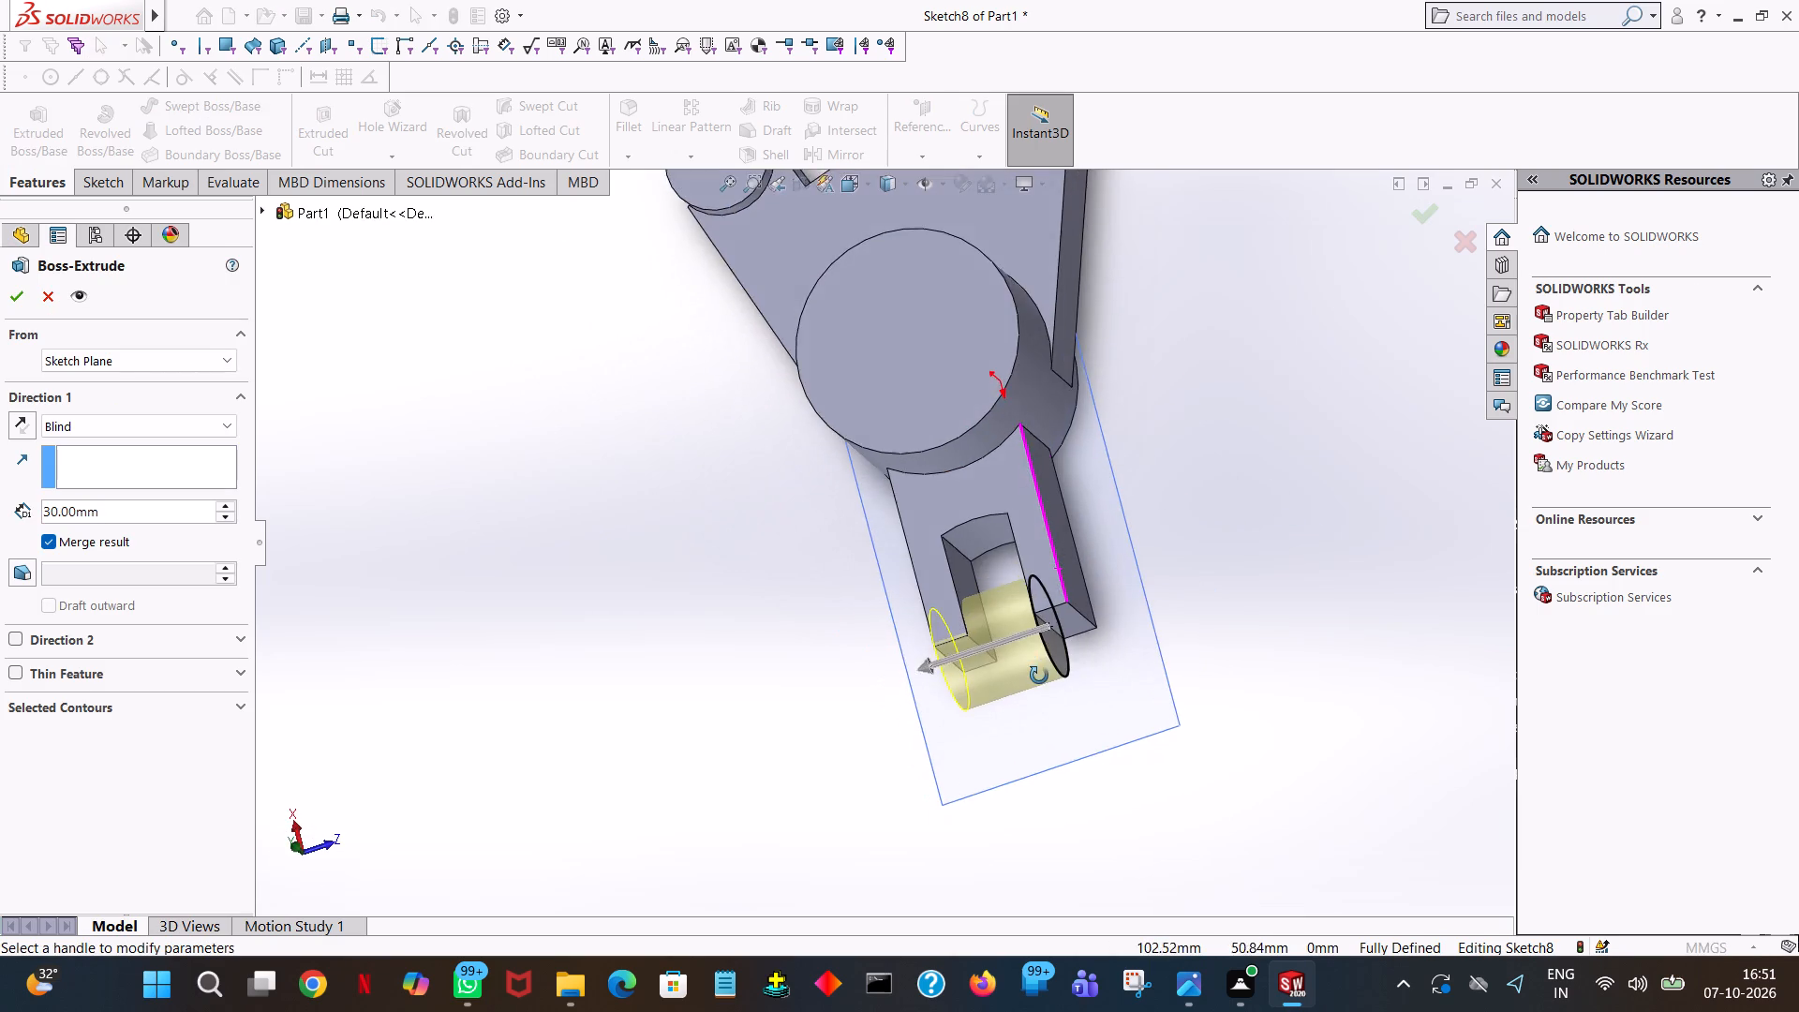
middle_click_drag(1039, 676, 1065, 531)
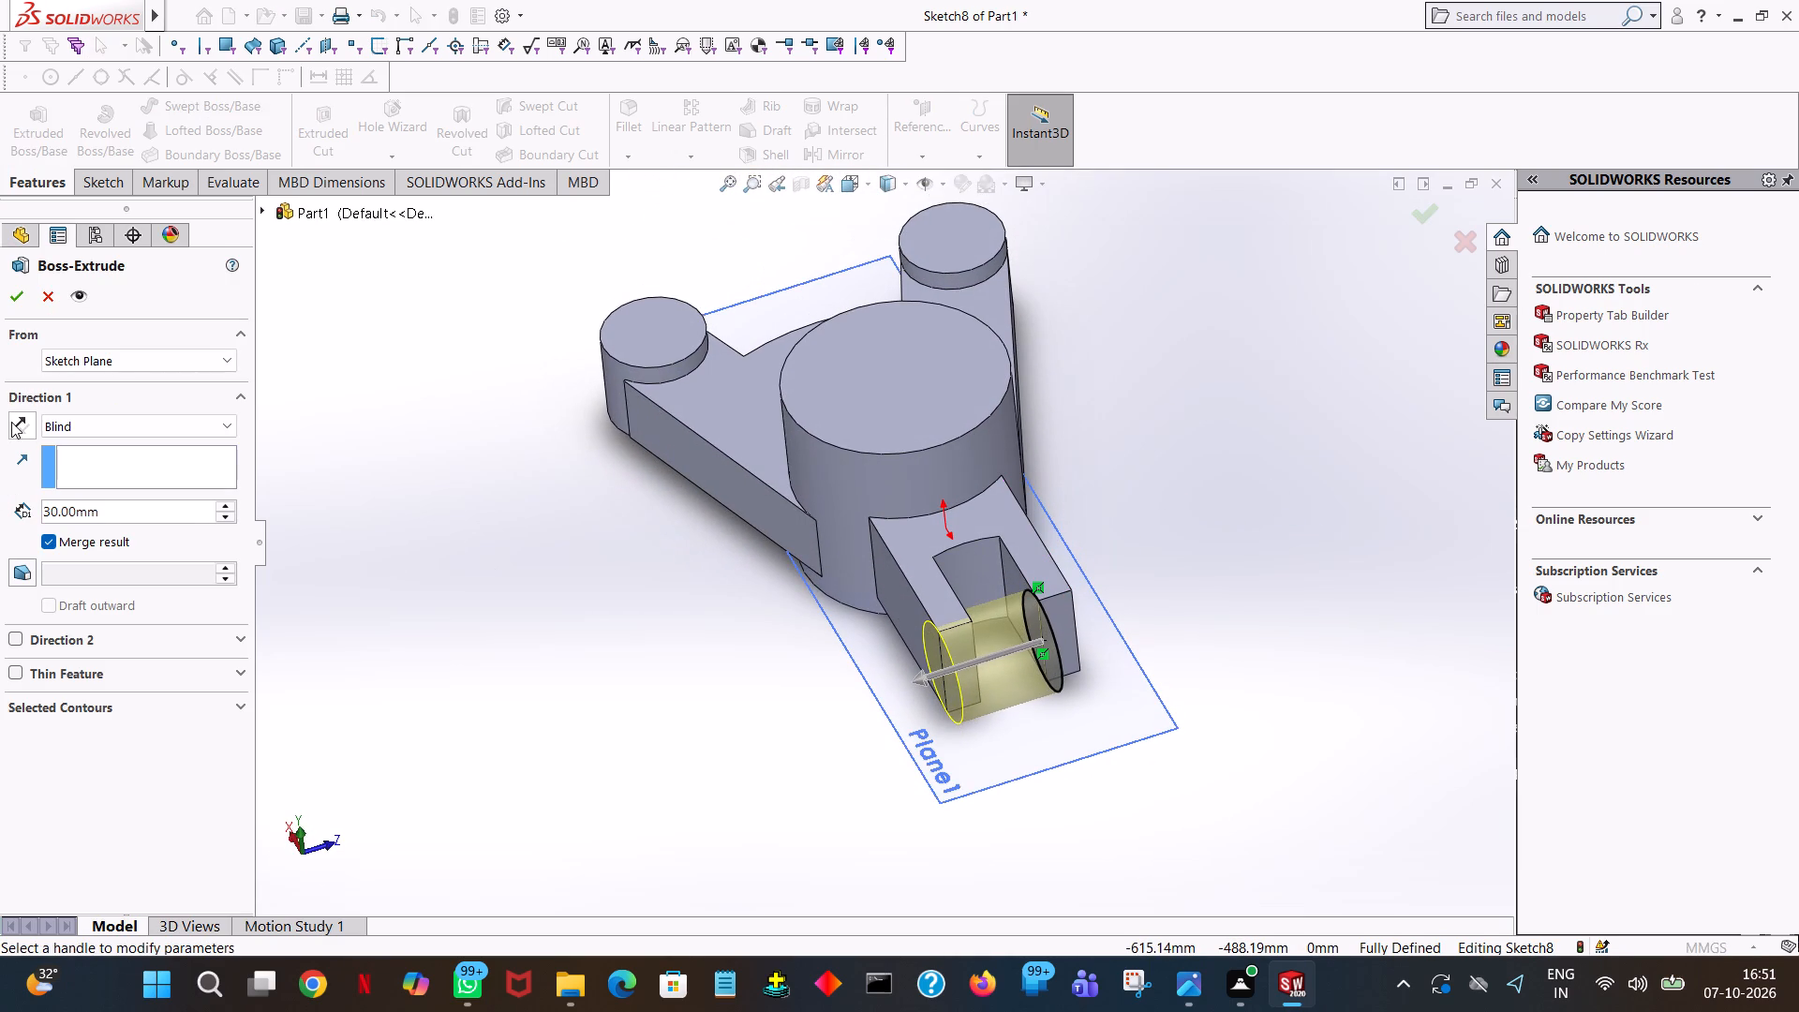
left_click(11, 422)
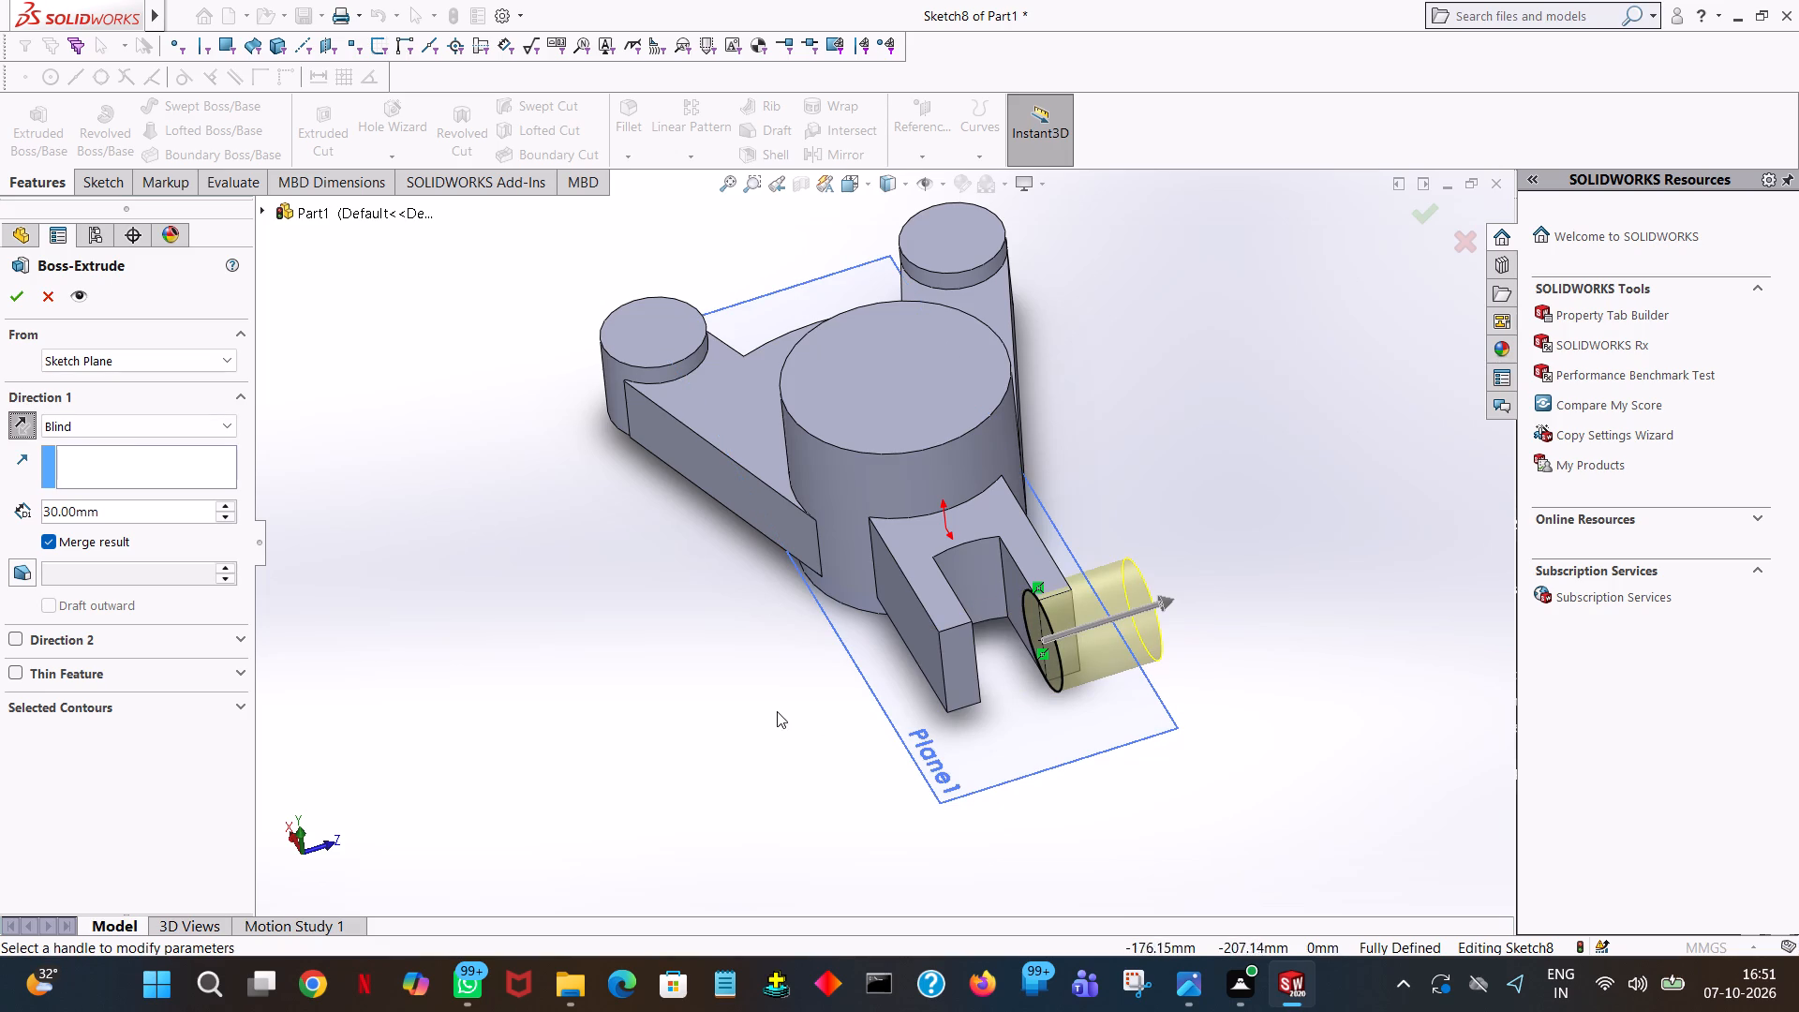
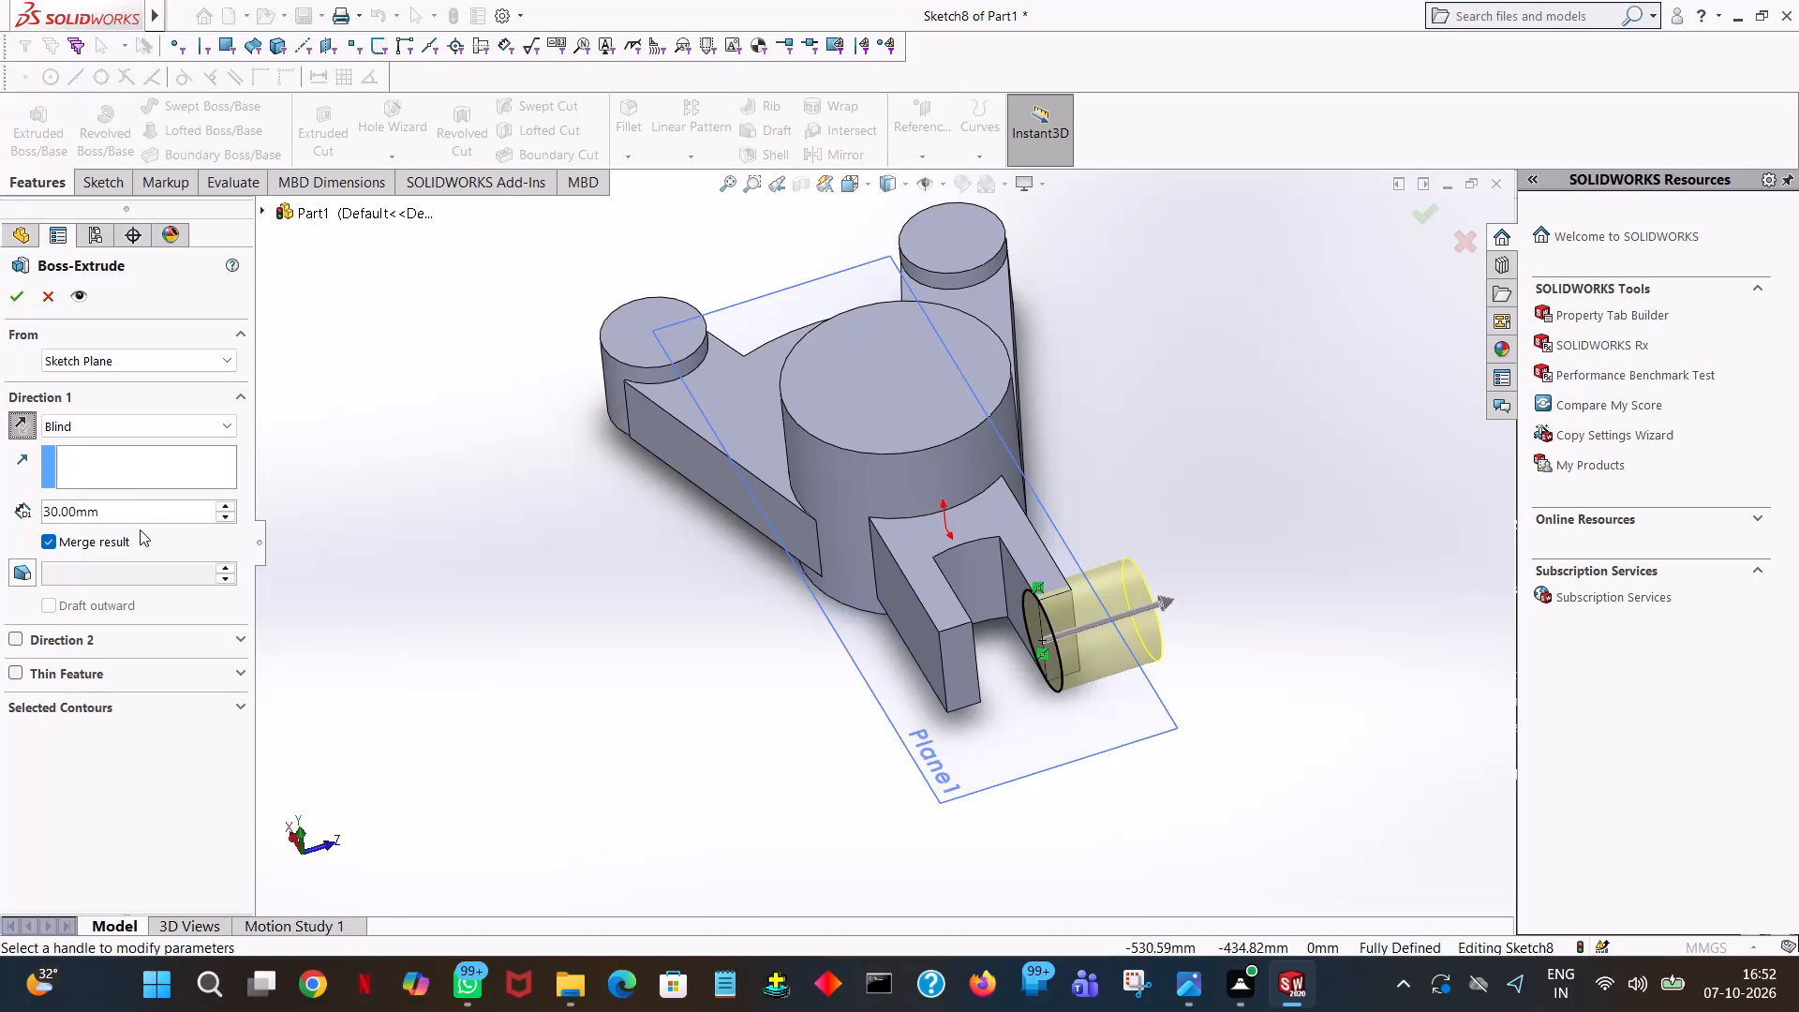
Set the round boss's blind depth to 17 mm and complete the extrusion on the fork arm's end.
double_click(137, 504)
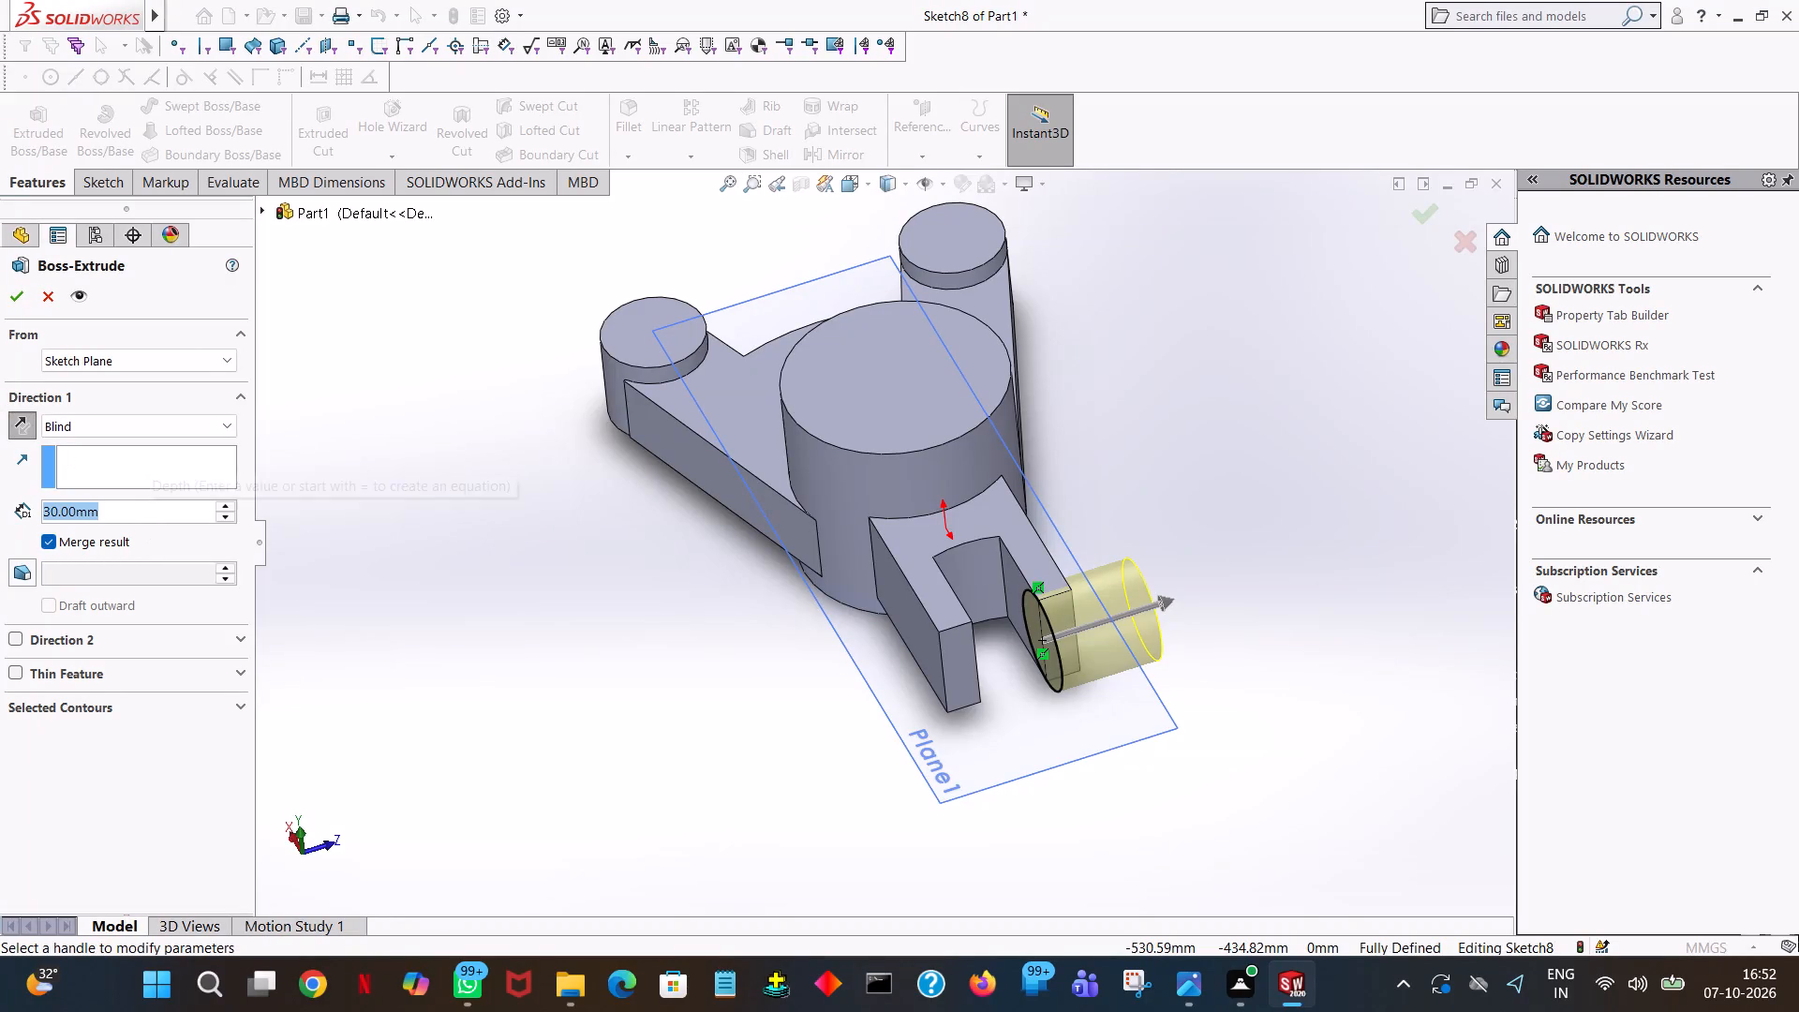
type("17")
left_click(298, 496)
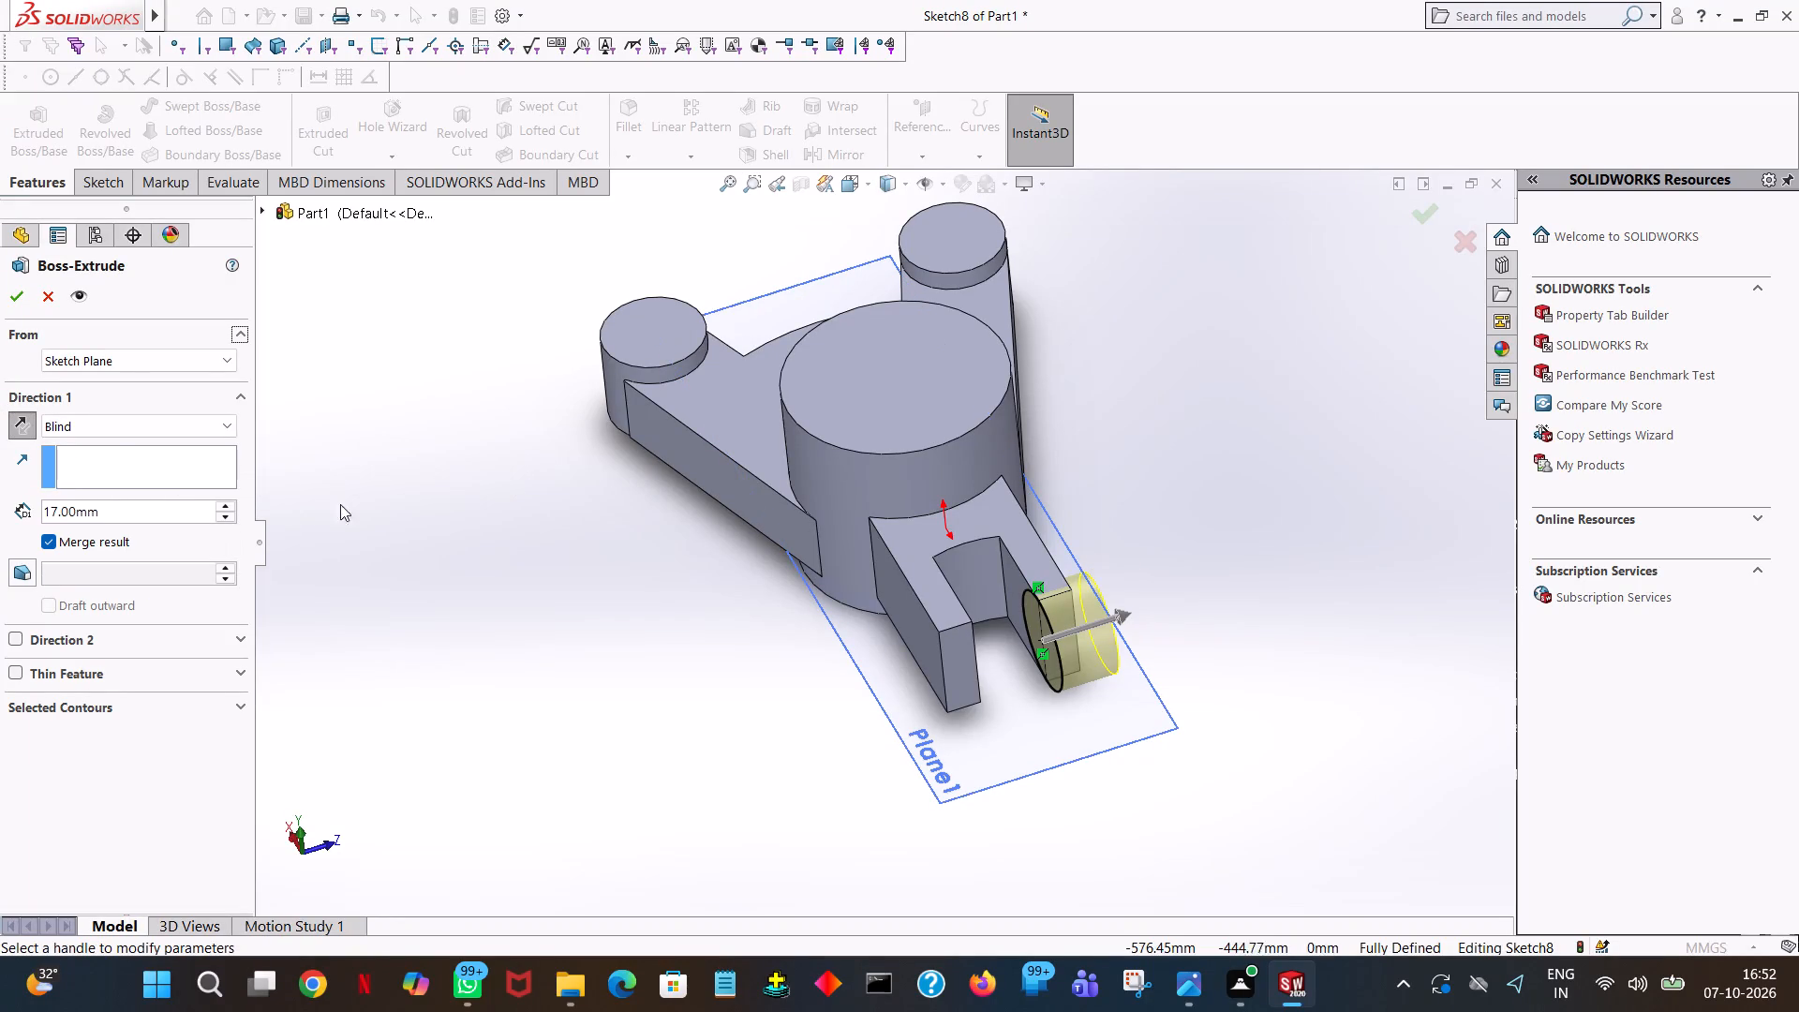
left_click(7, 298)
left_click(460, 624)
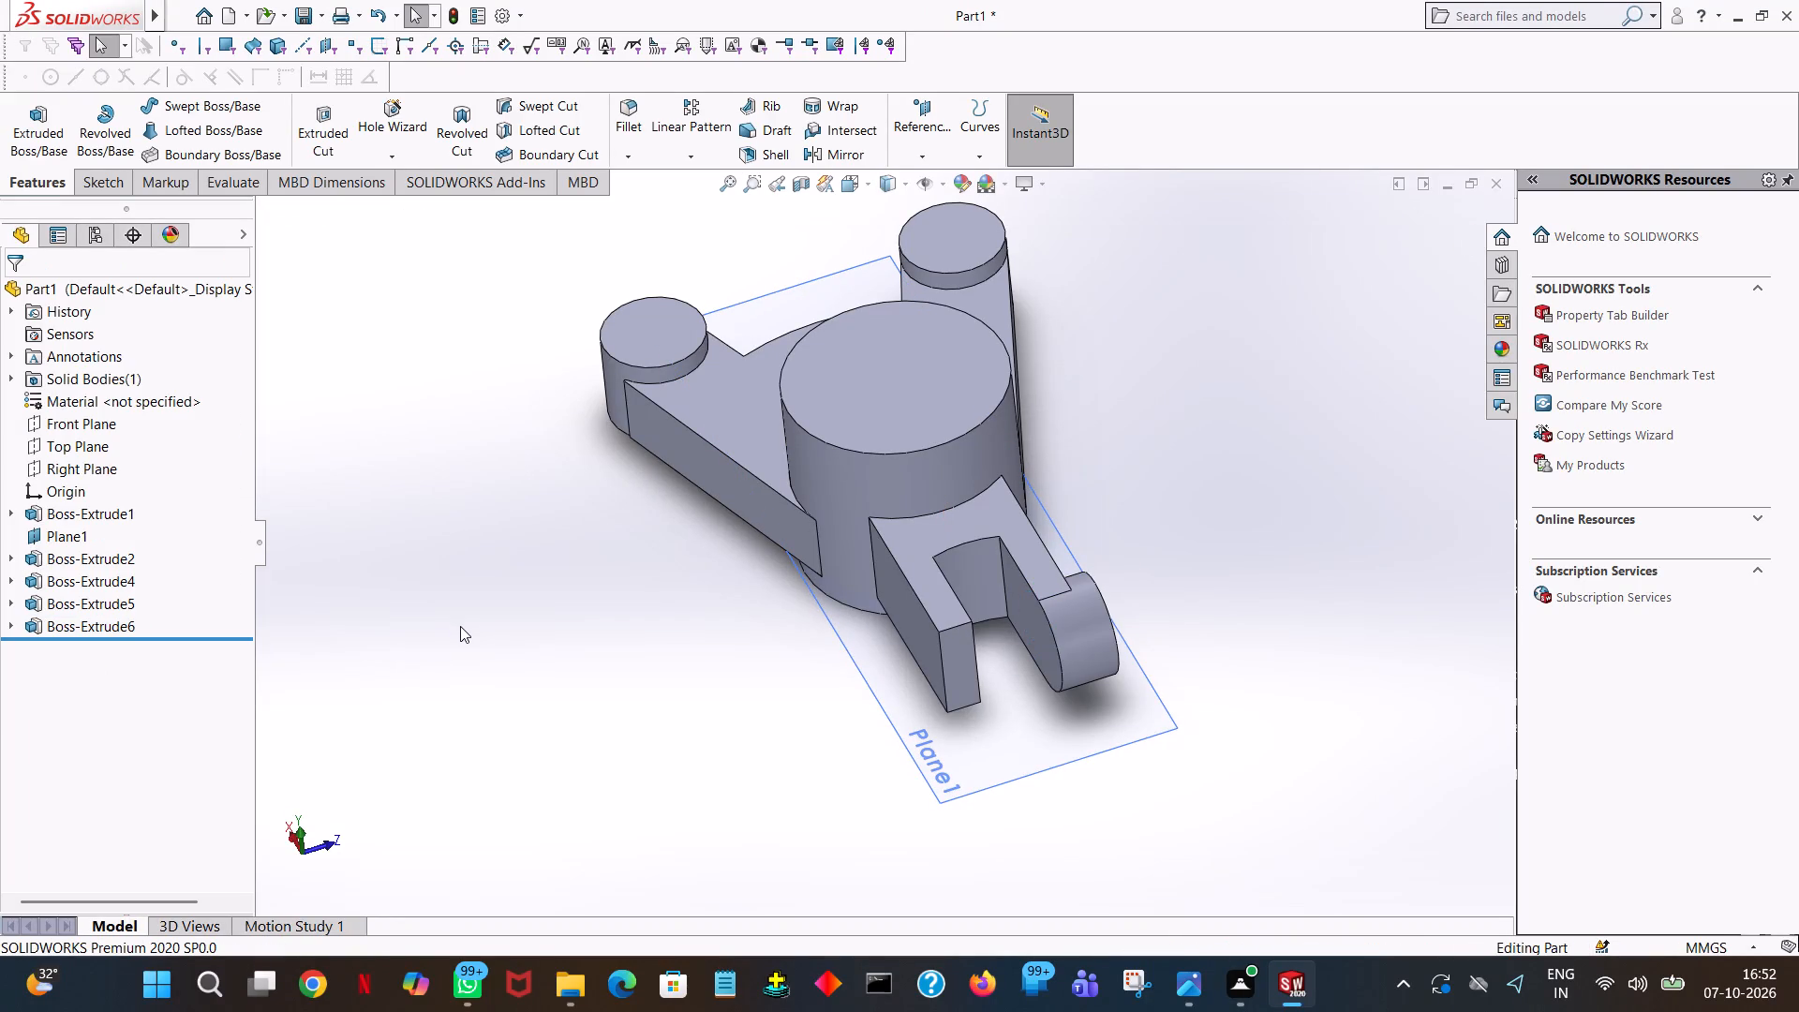
Hide Plane1.
middle_click_drag(432, 637, 404, 679)
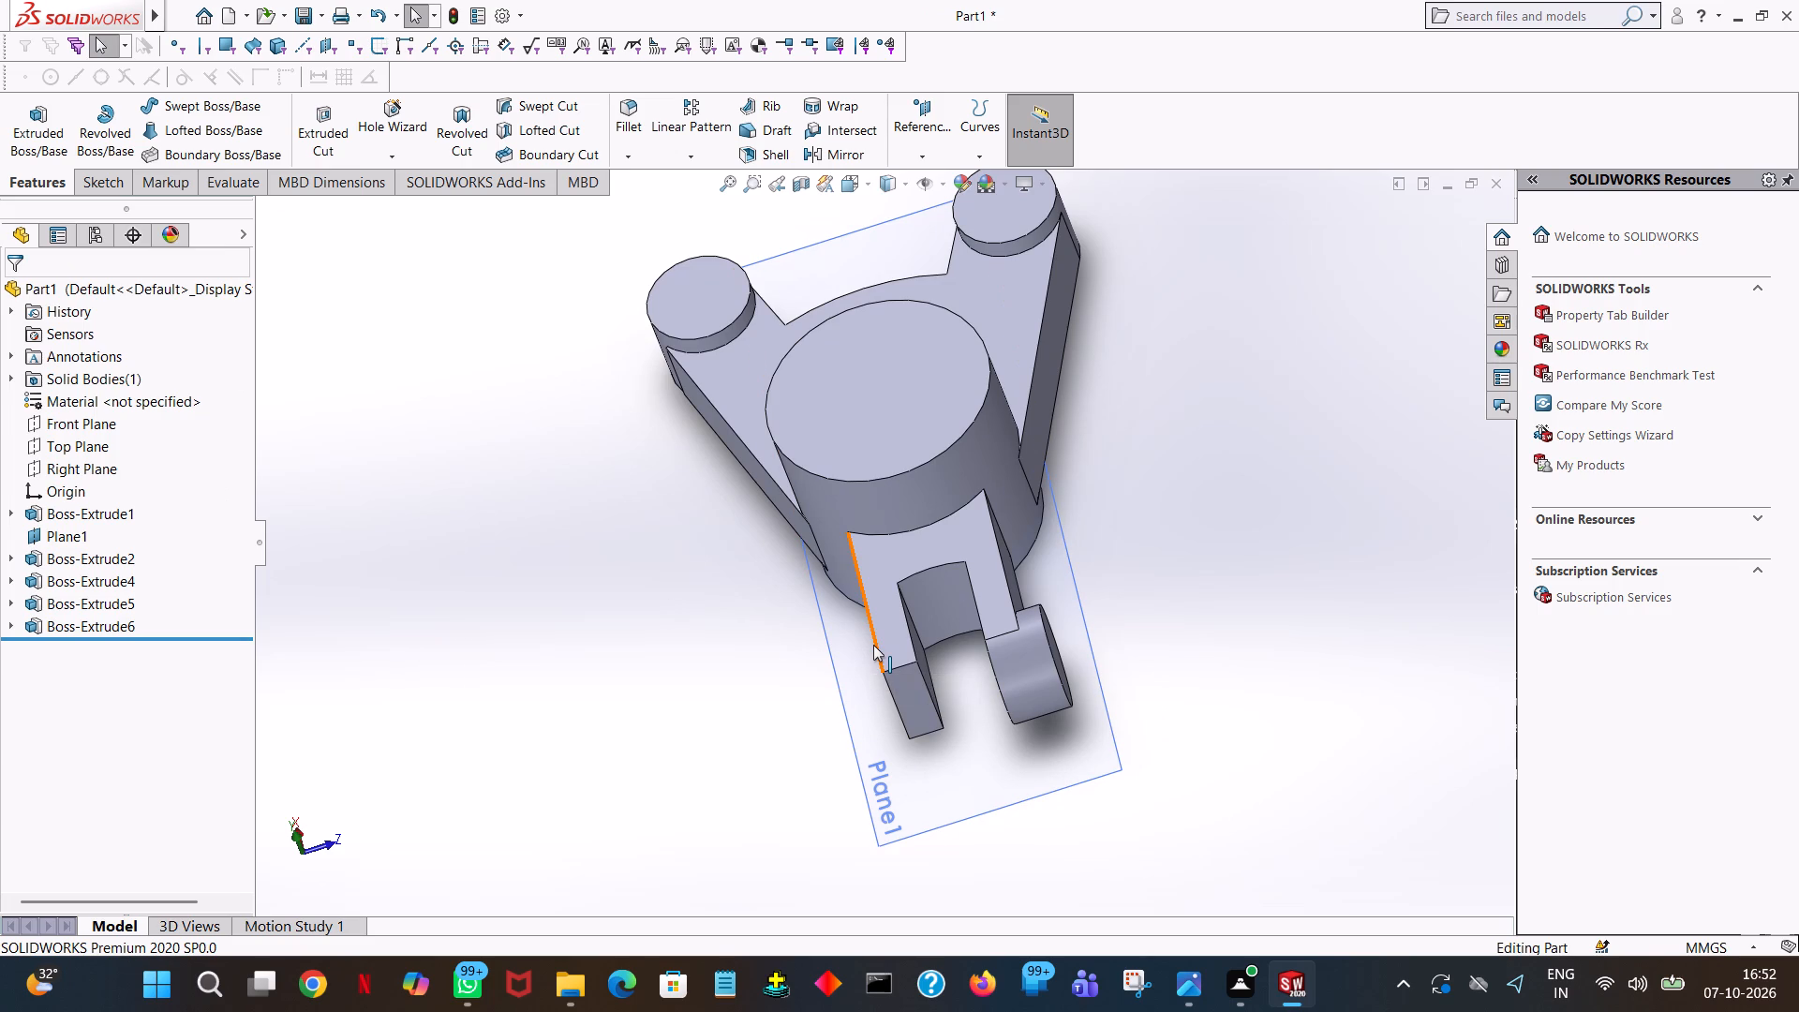
key("ctrl+7")
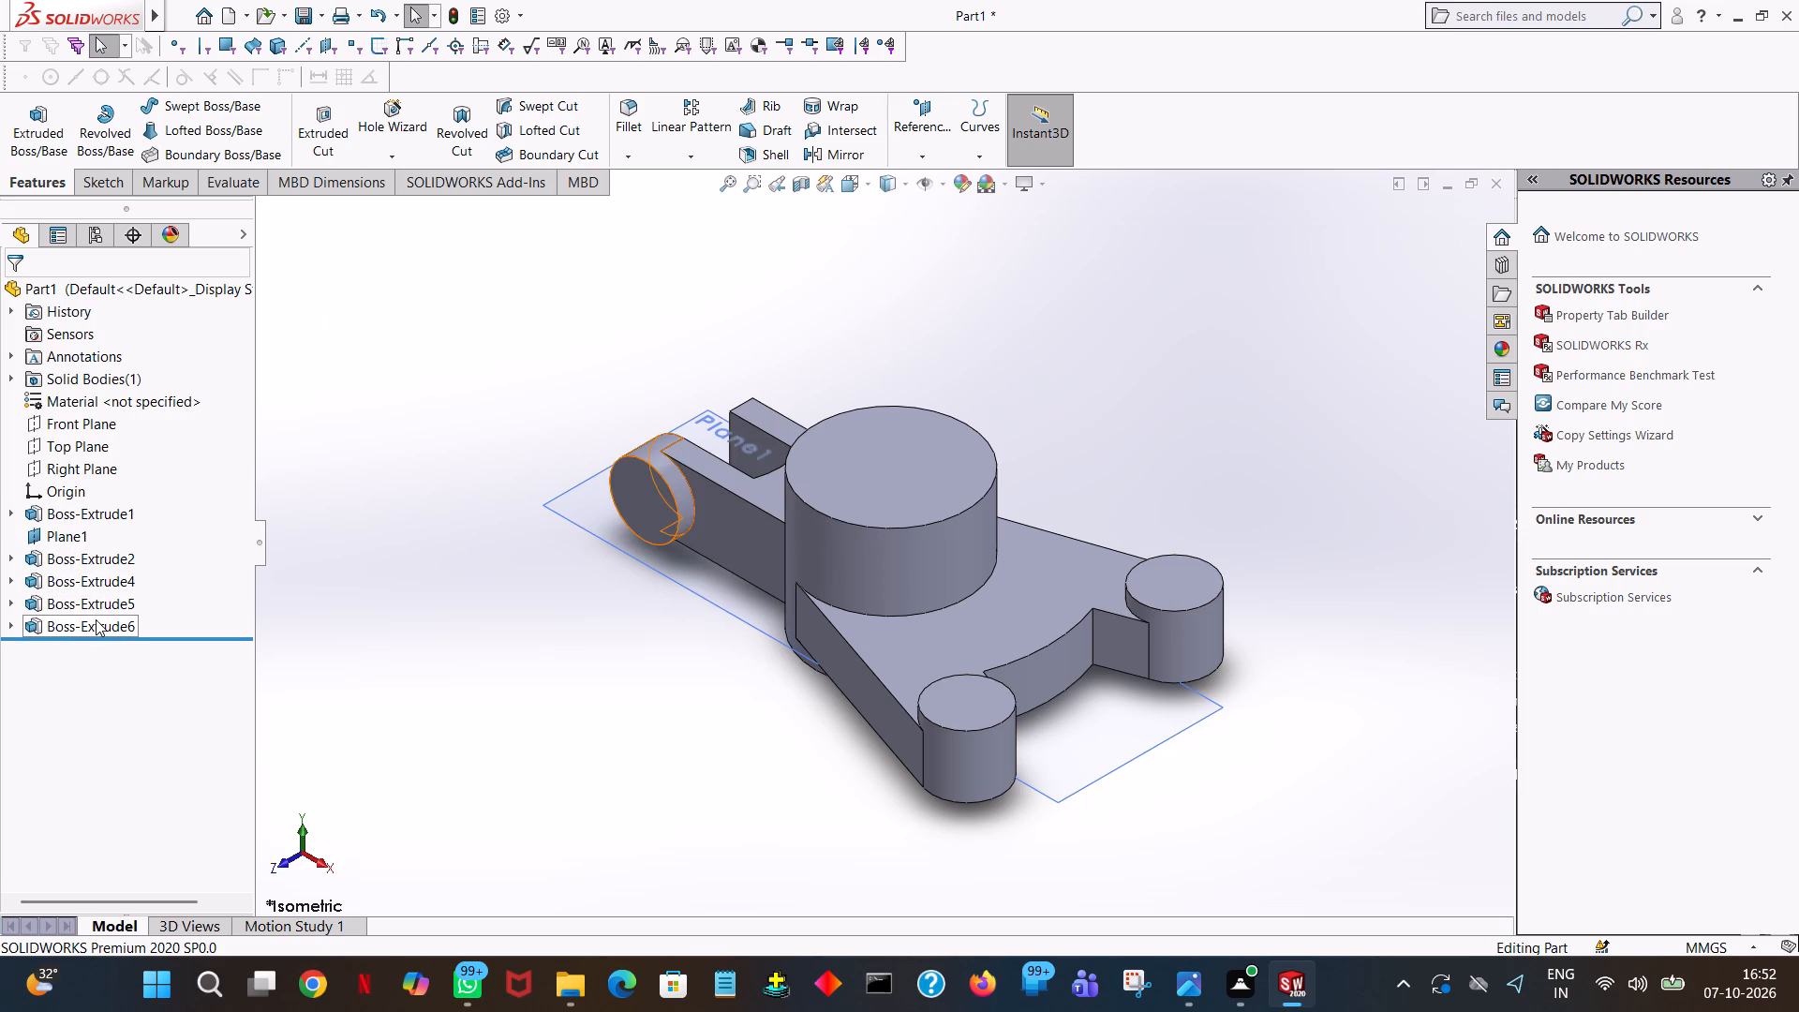
left_click(81, 537)
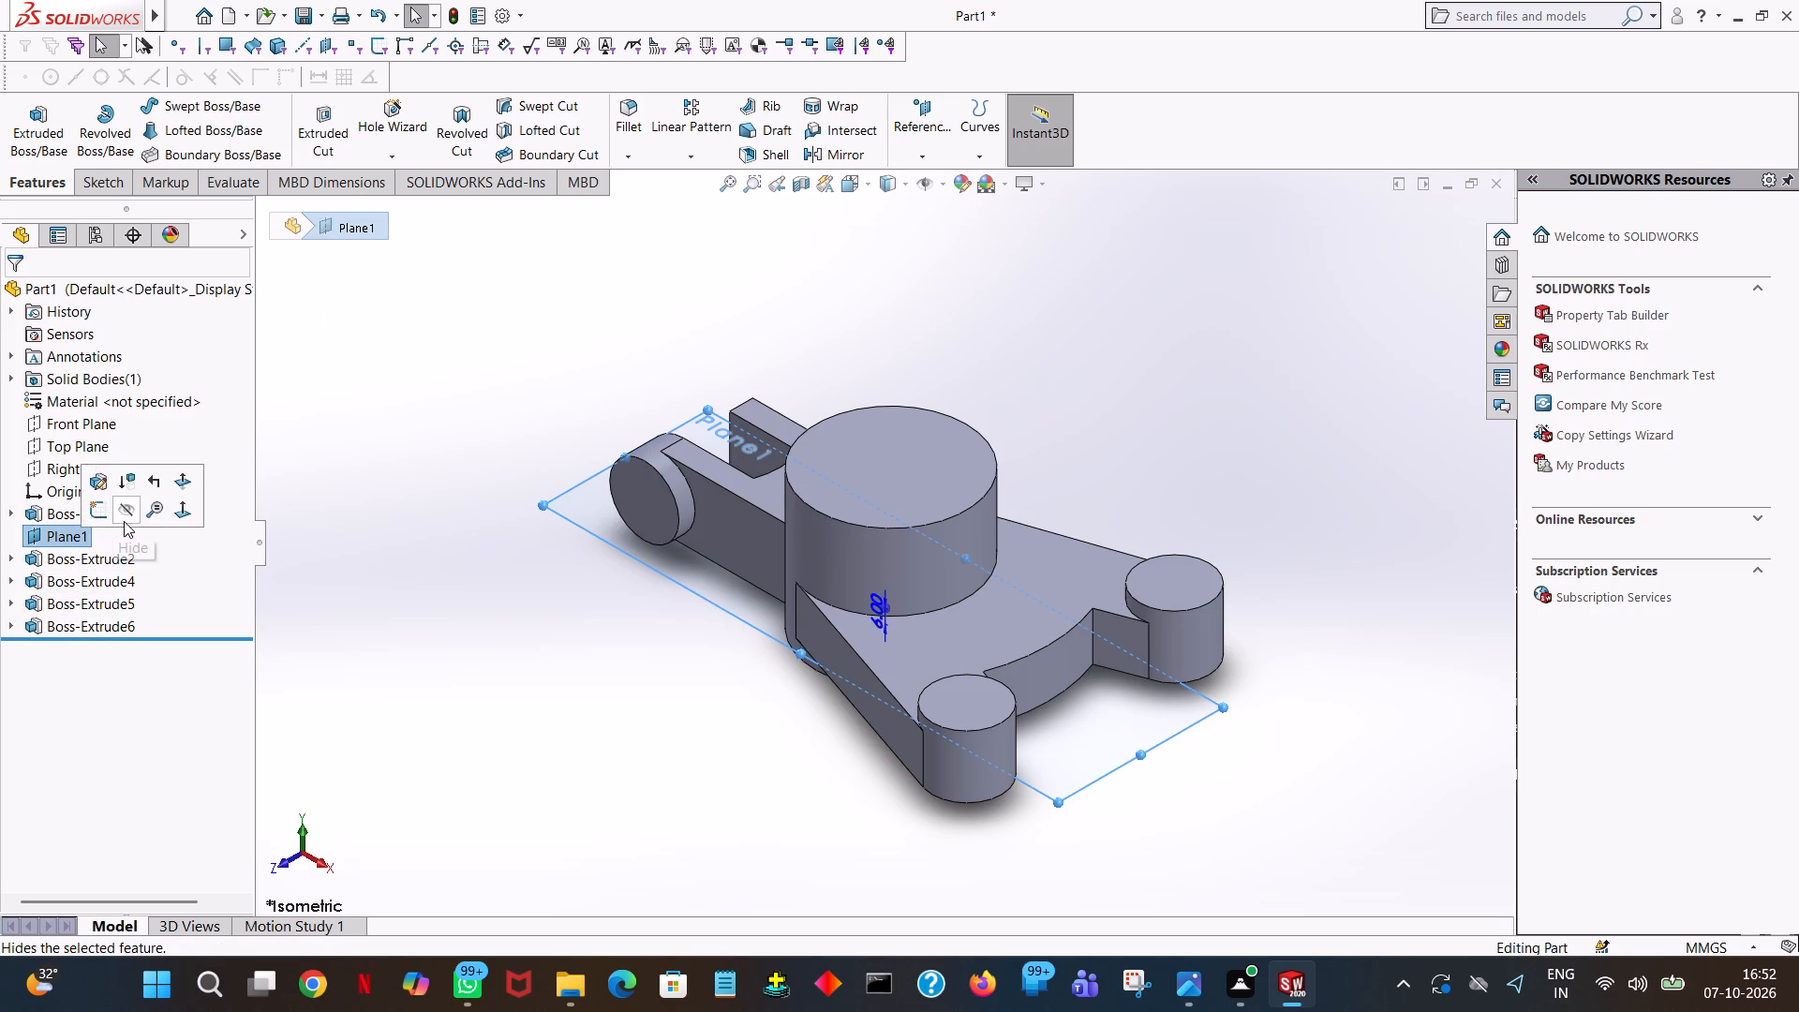
left_click(126, 514)
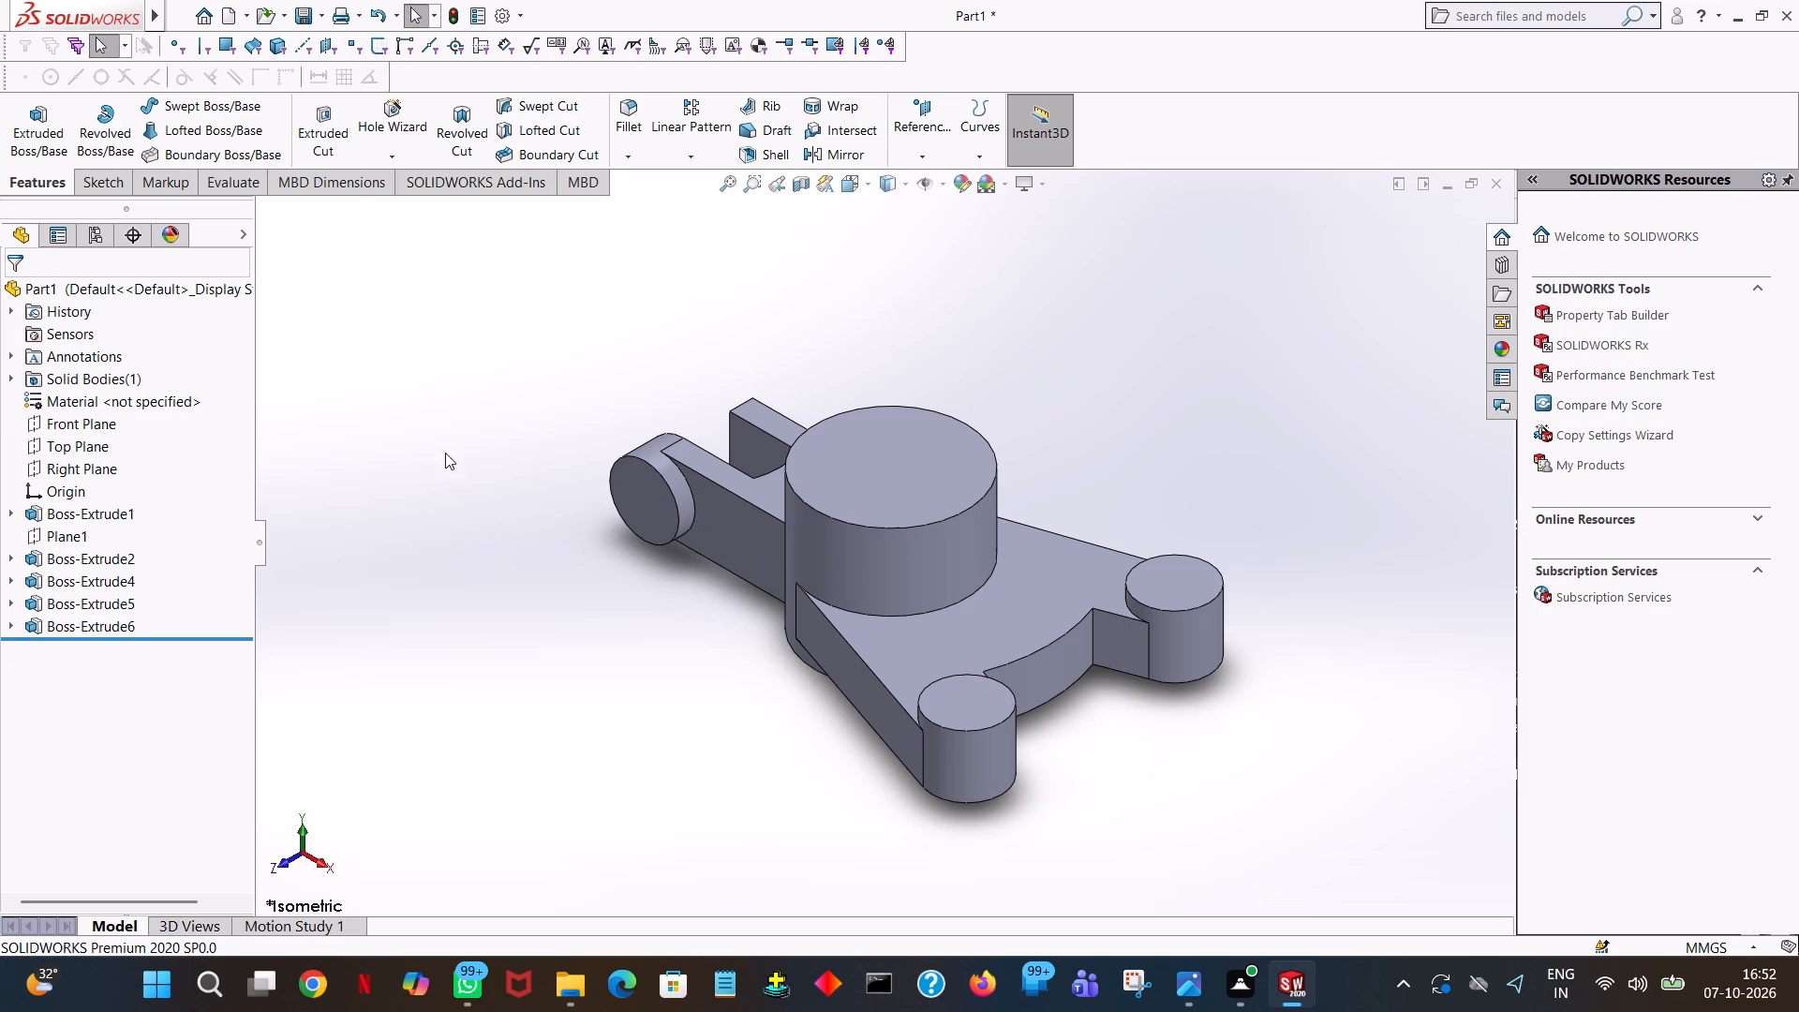
On the inner side face of the other fork arm, sketch a 15 mm radius circle concentric with the first arm's round end.
left_click(32, 146)
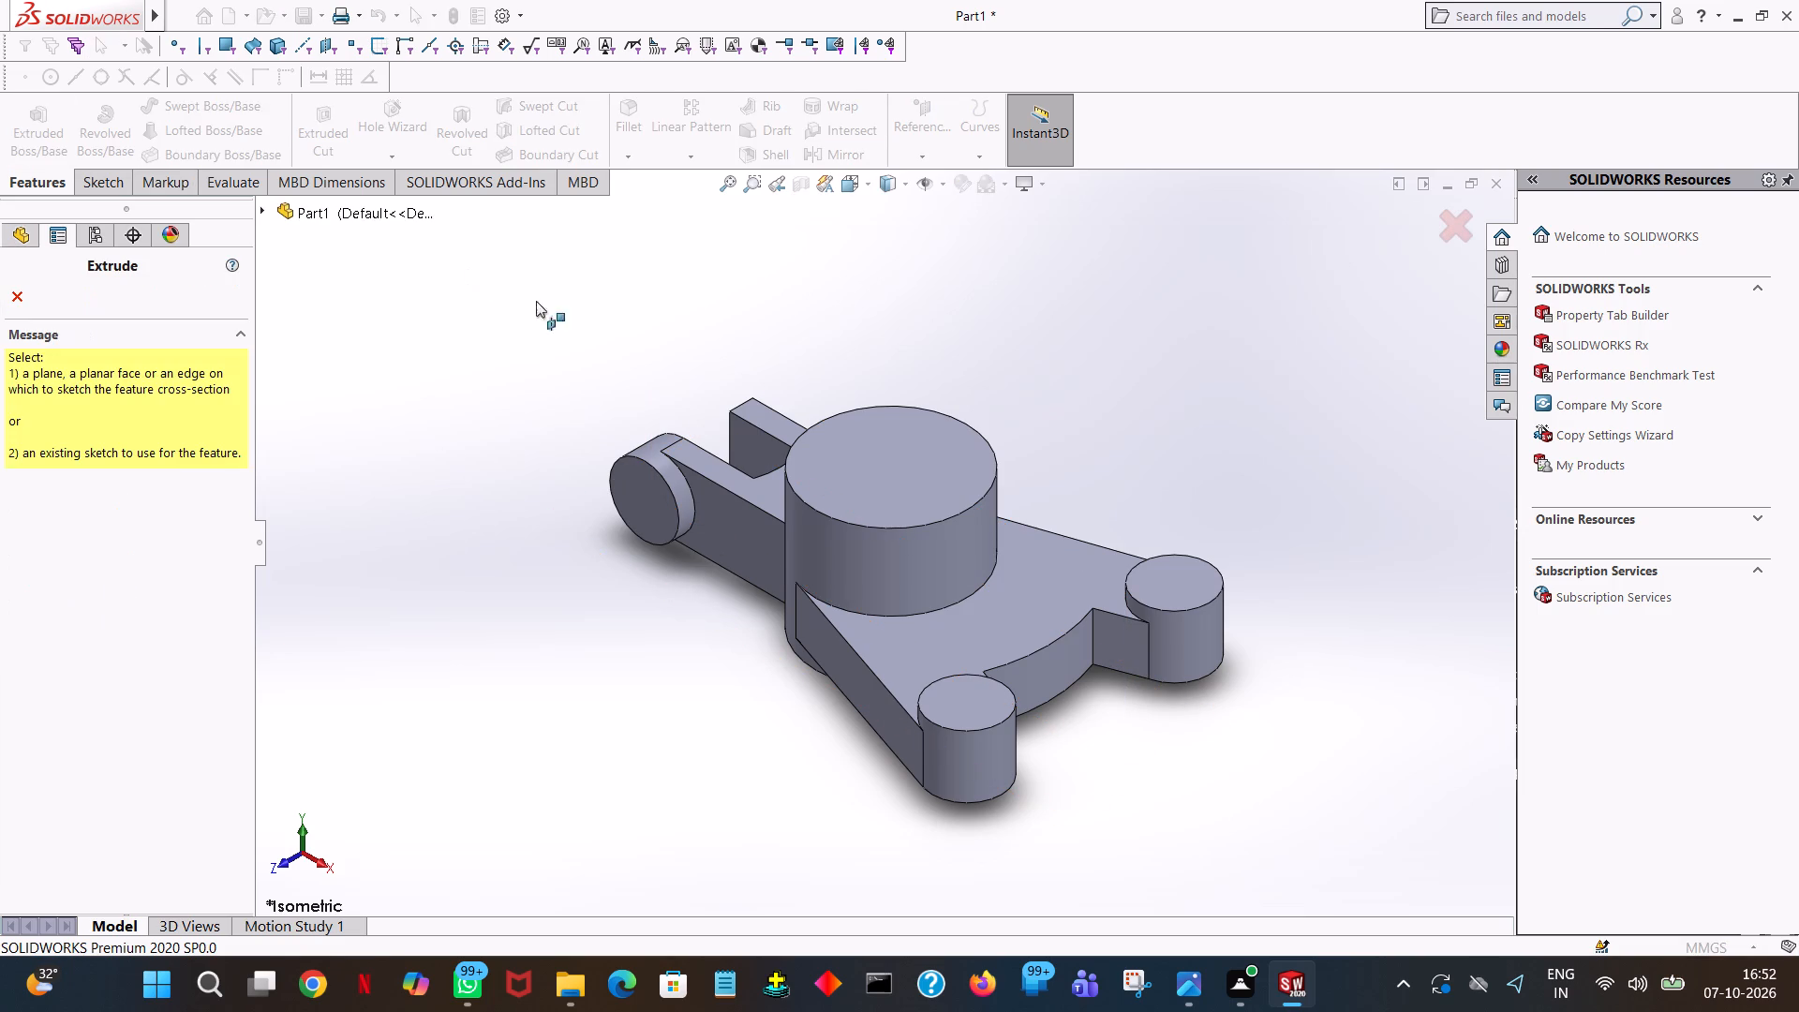
left_click(751, 450)
middle_click_drag(544, 416, 602, 539)
key("space")
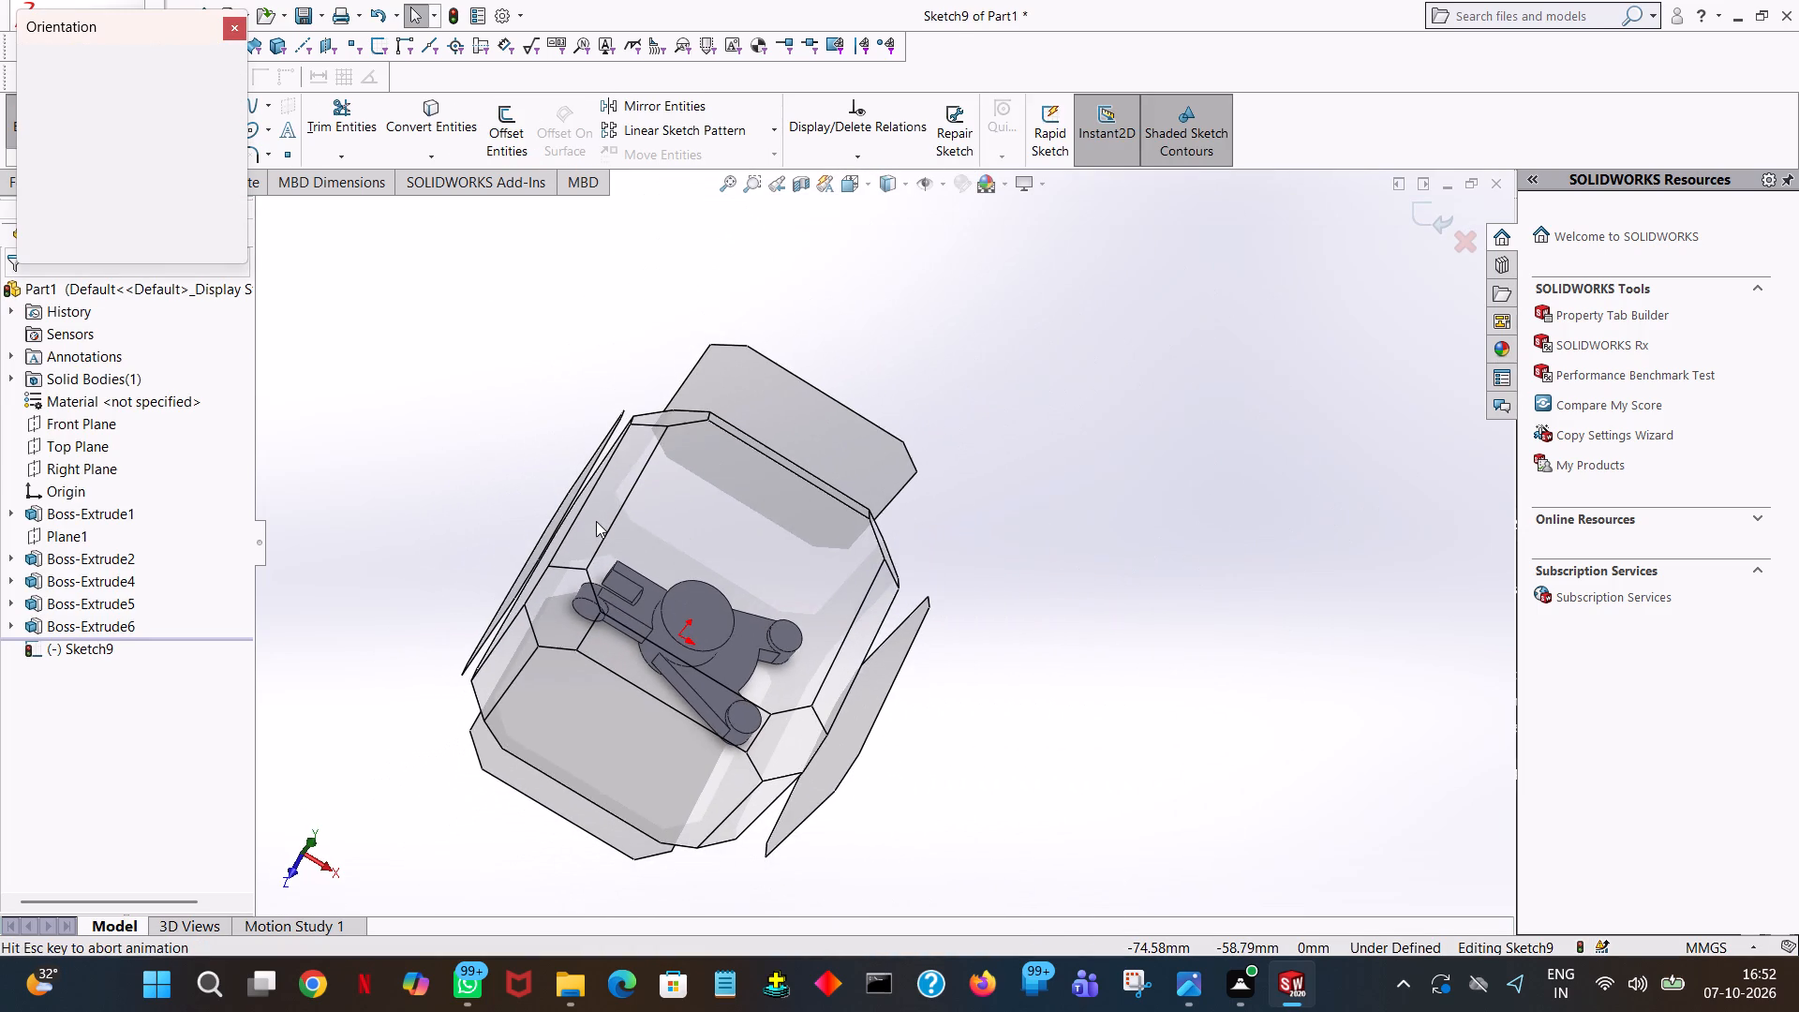
left_click(240, 144)
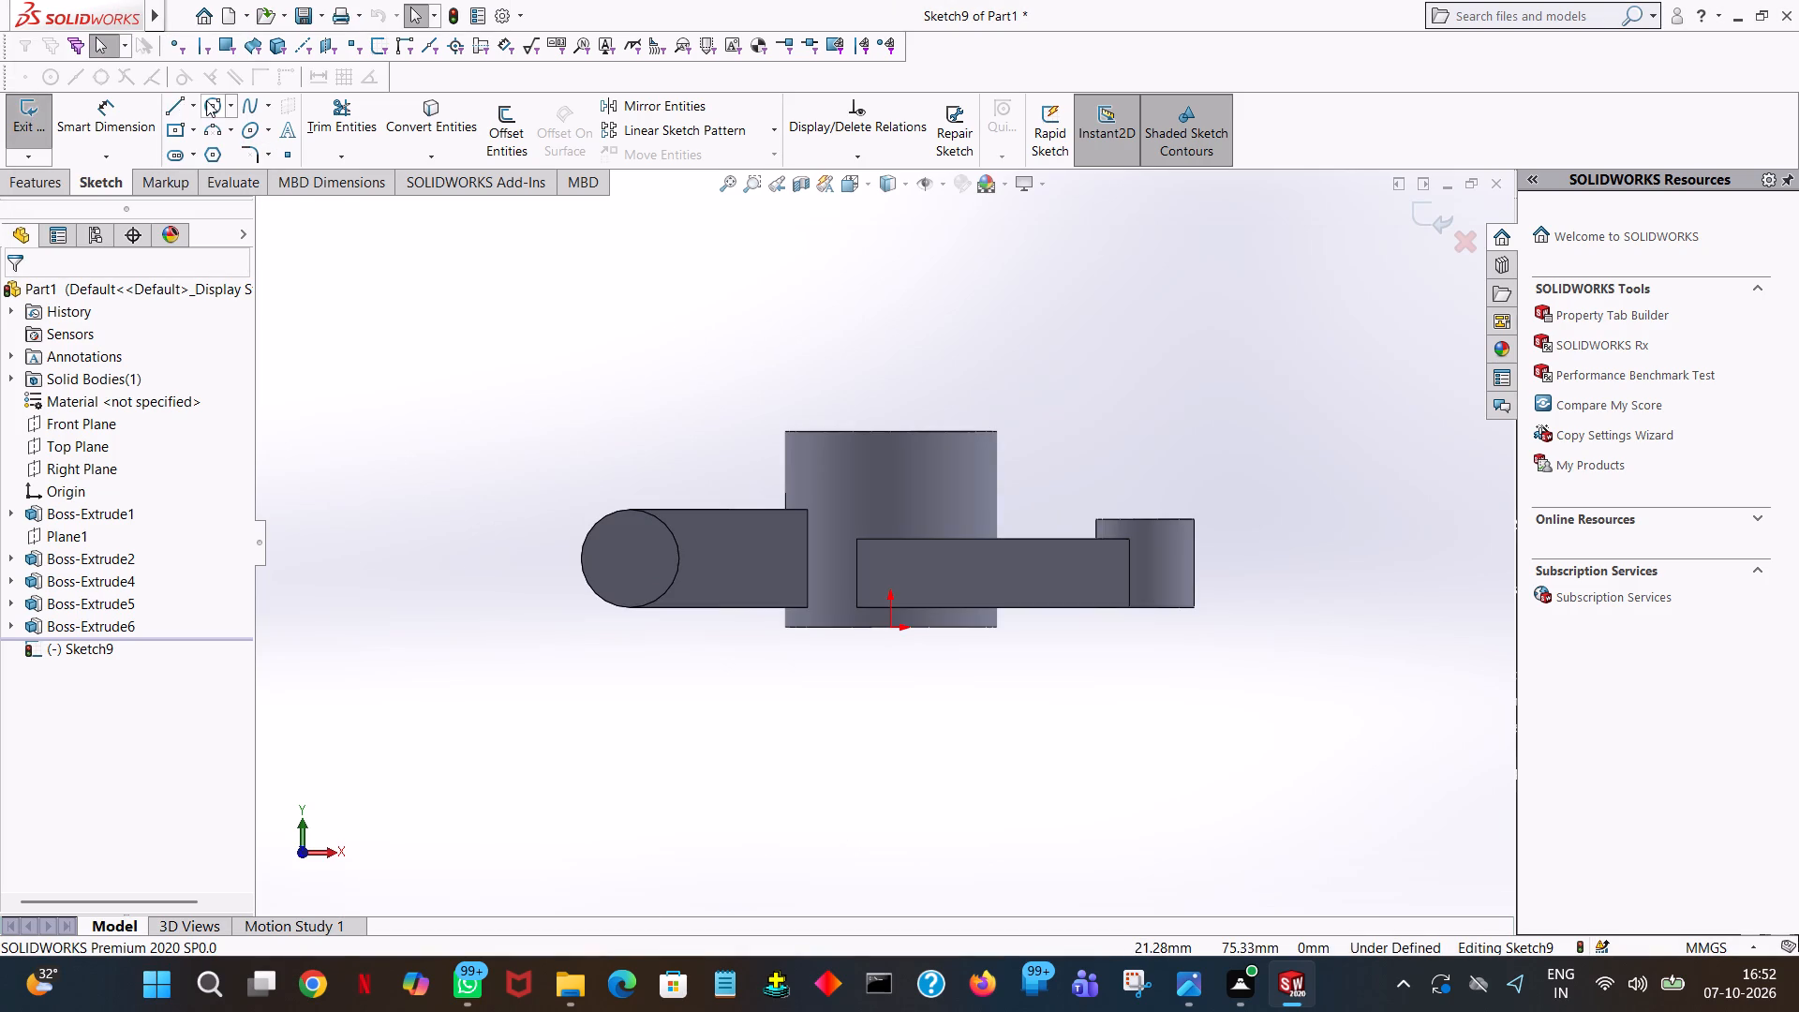
left_click(207, 100)
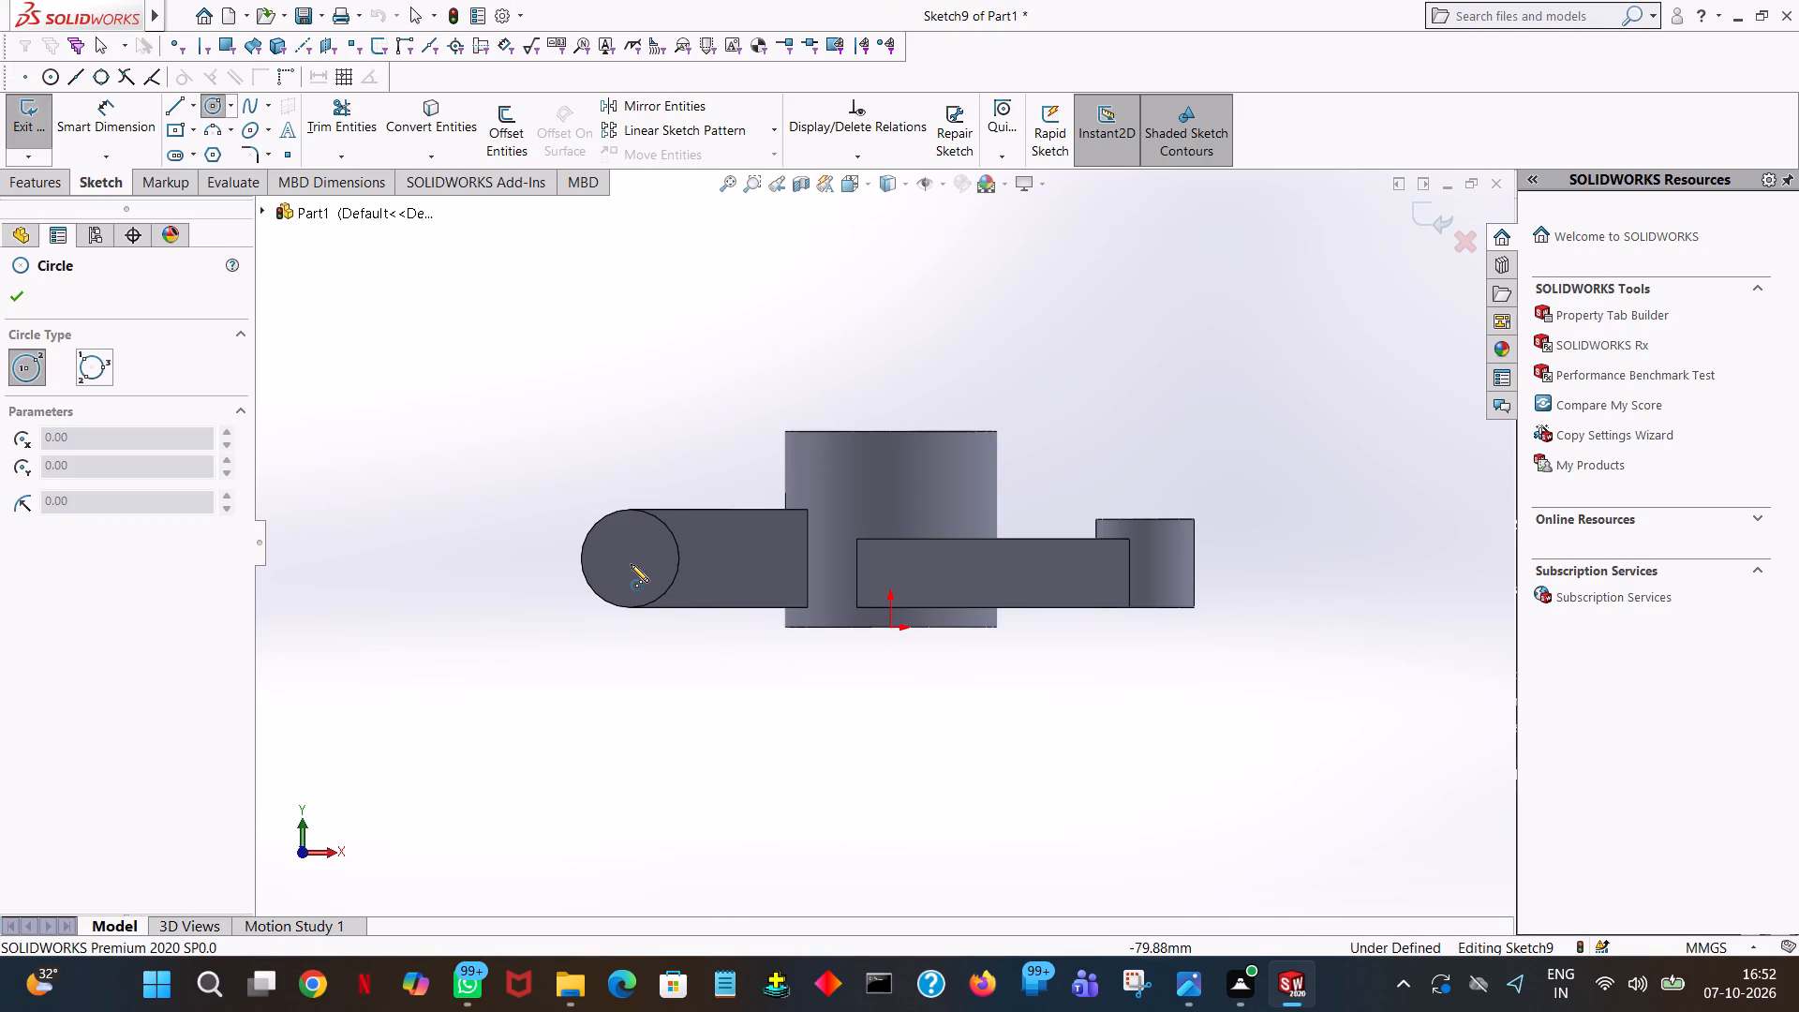
left_click(630, 558)
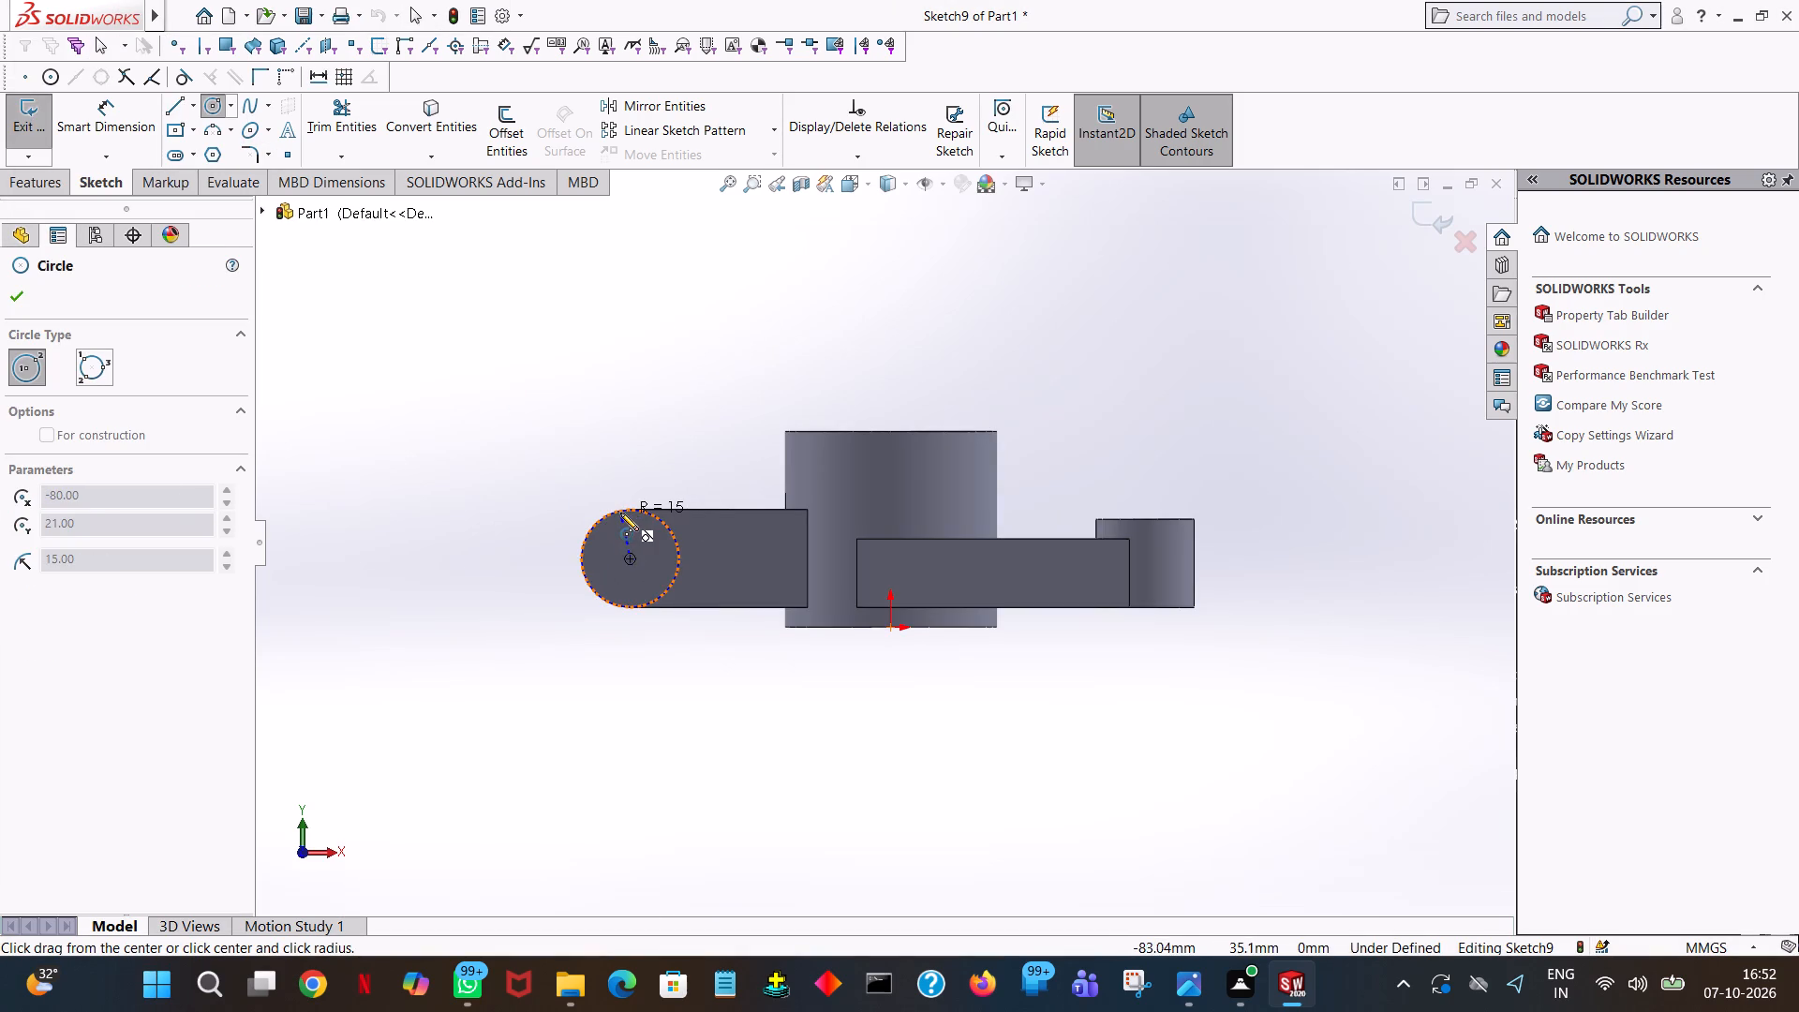
left_click(620, 513)
right_click(620, 513)
left_click(647, 524)
Extrude the circle as a 17 mm blind merged boss, with the direction reversed away from the slot.
middle_click_drag(506, 438, 602, 516)
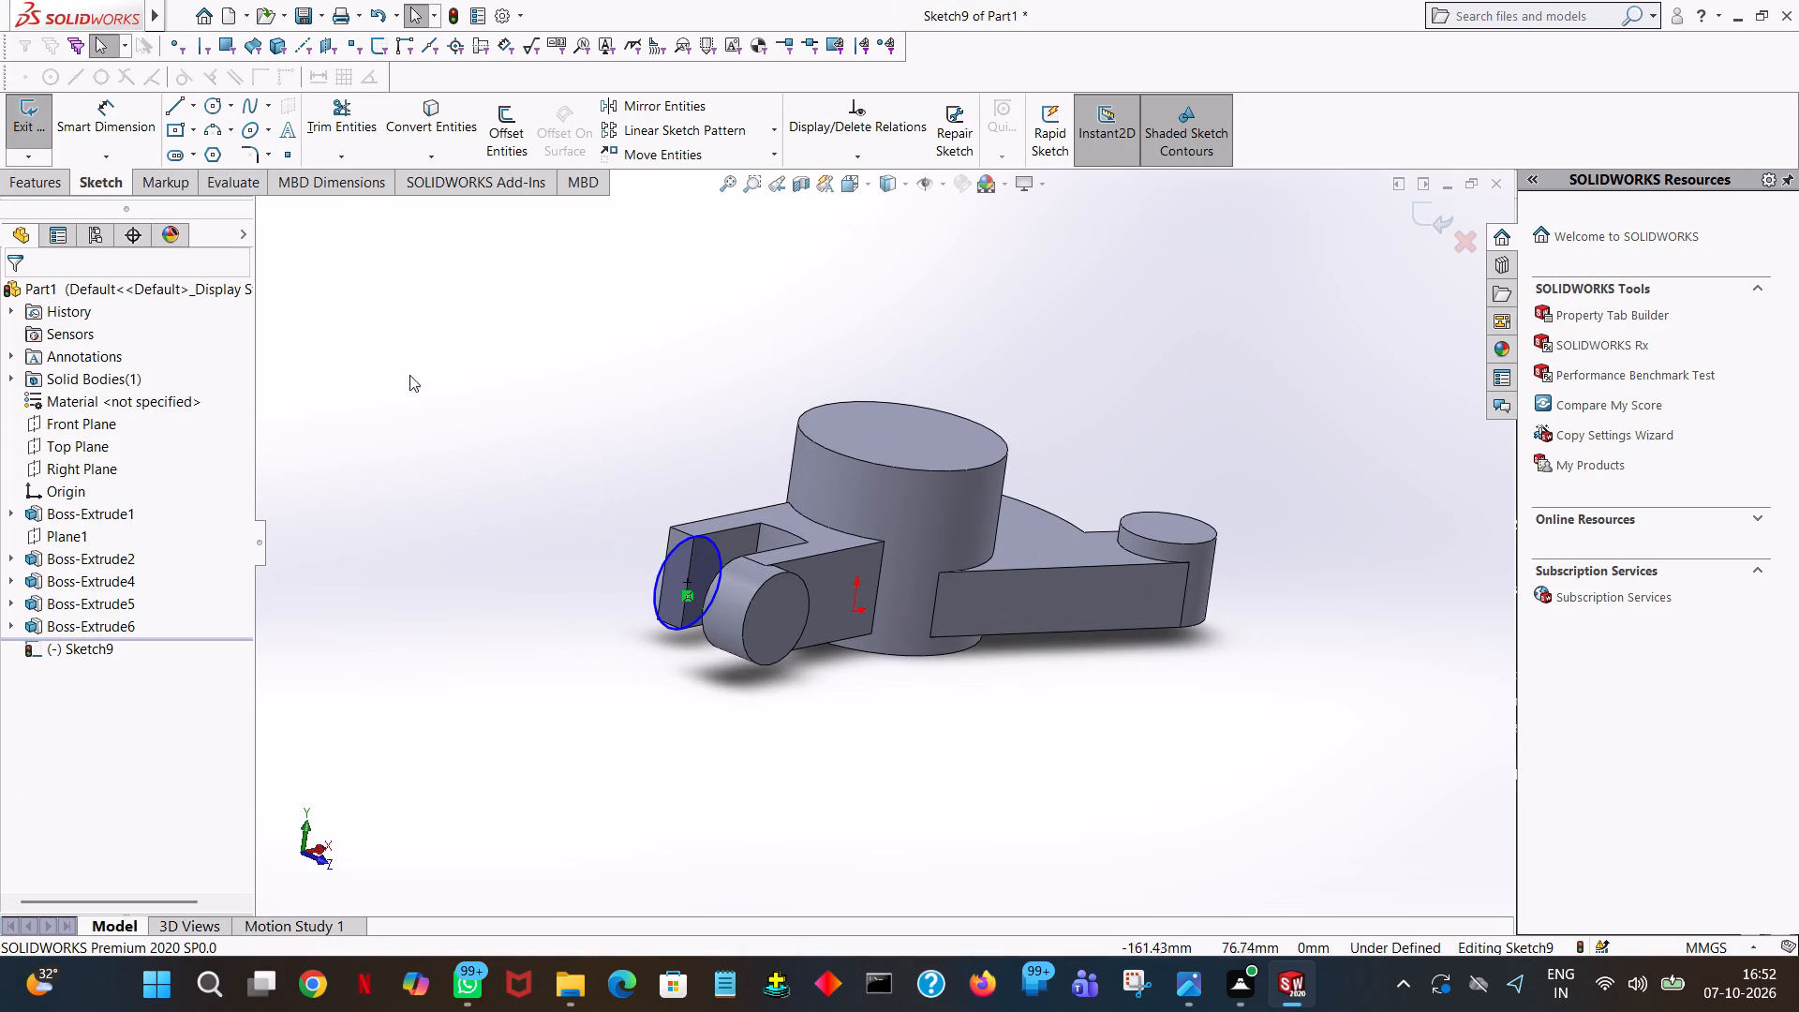
left_click(19, 186)
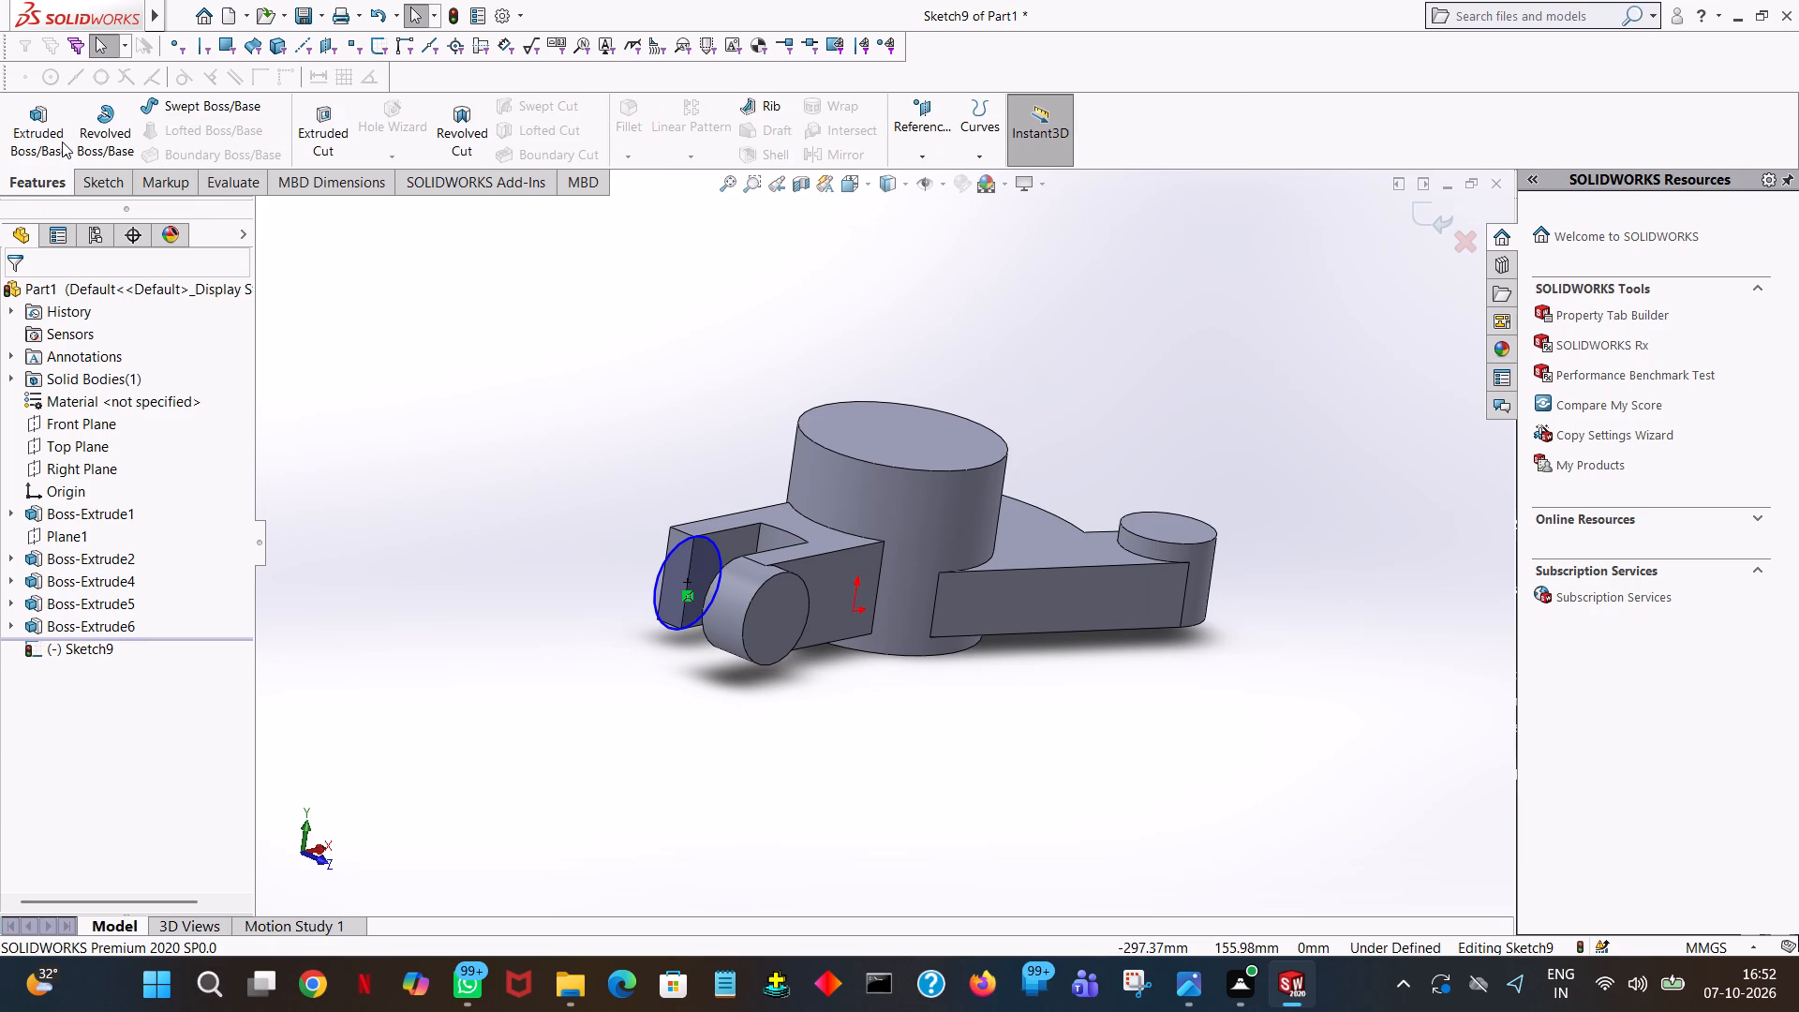
left_click(42, 139)
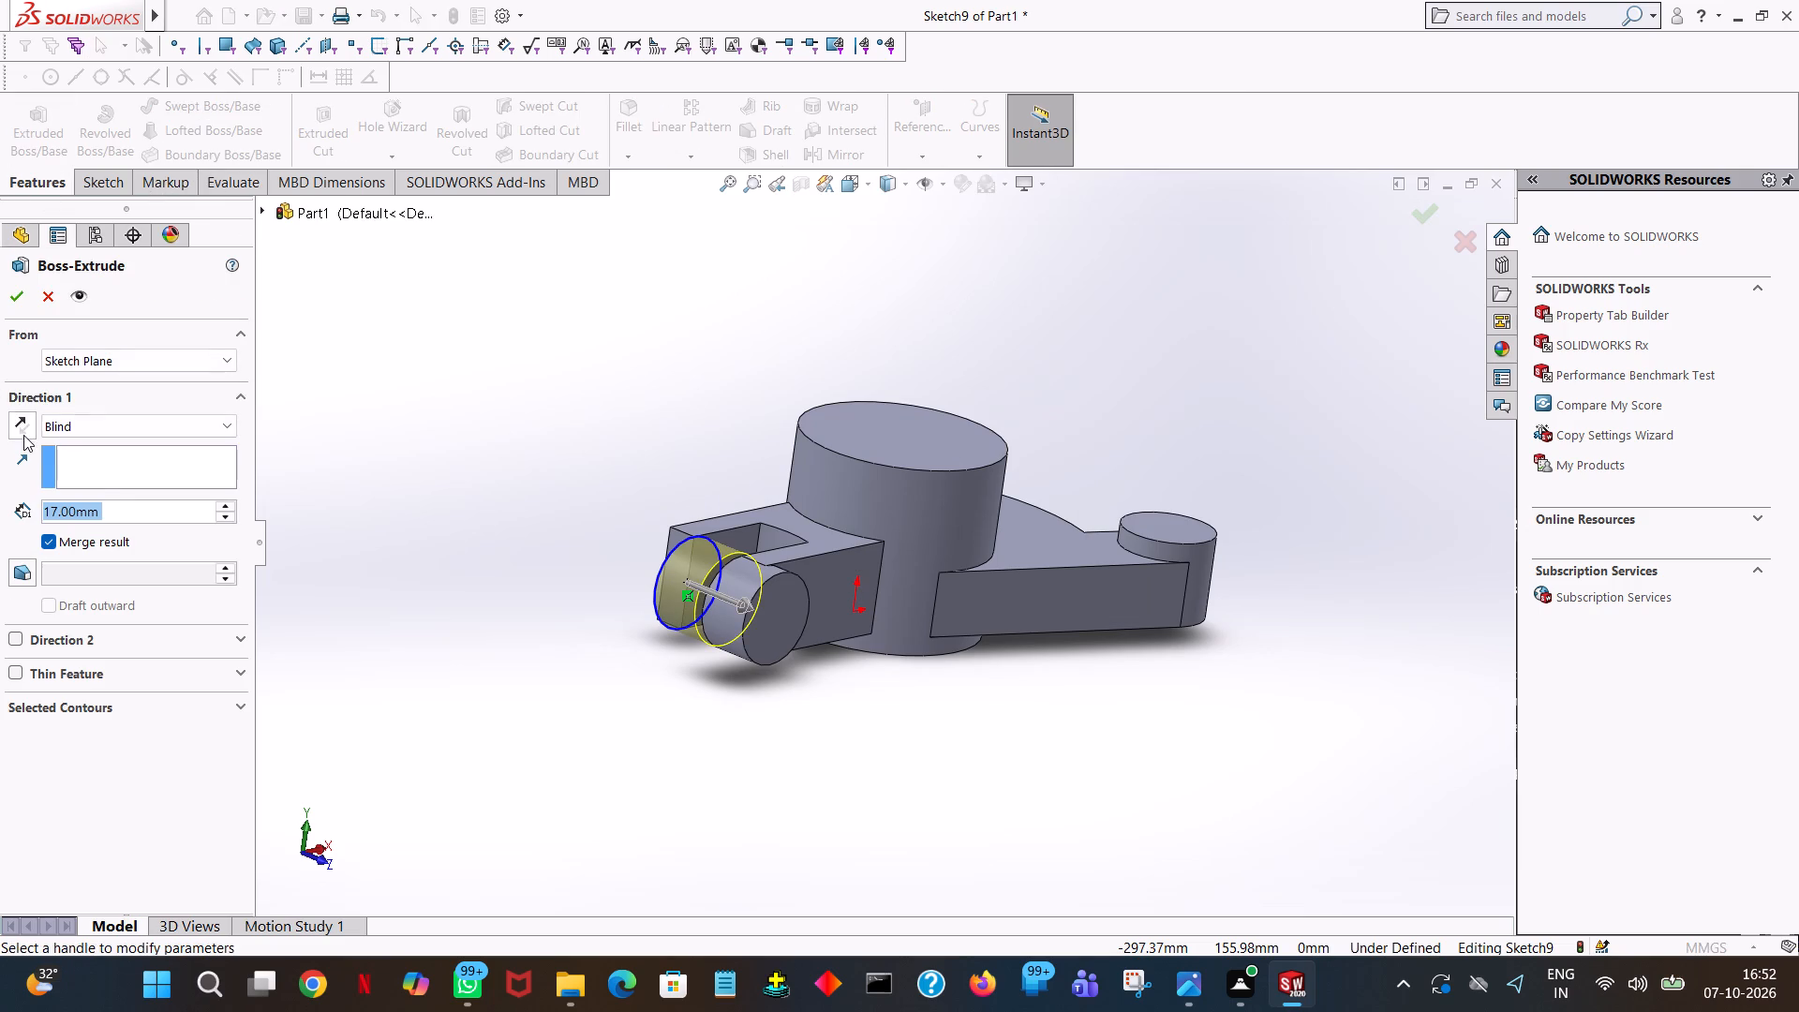
left_click(23, 436)
left_click(6, 290)
left_click(546, 350)
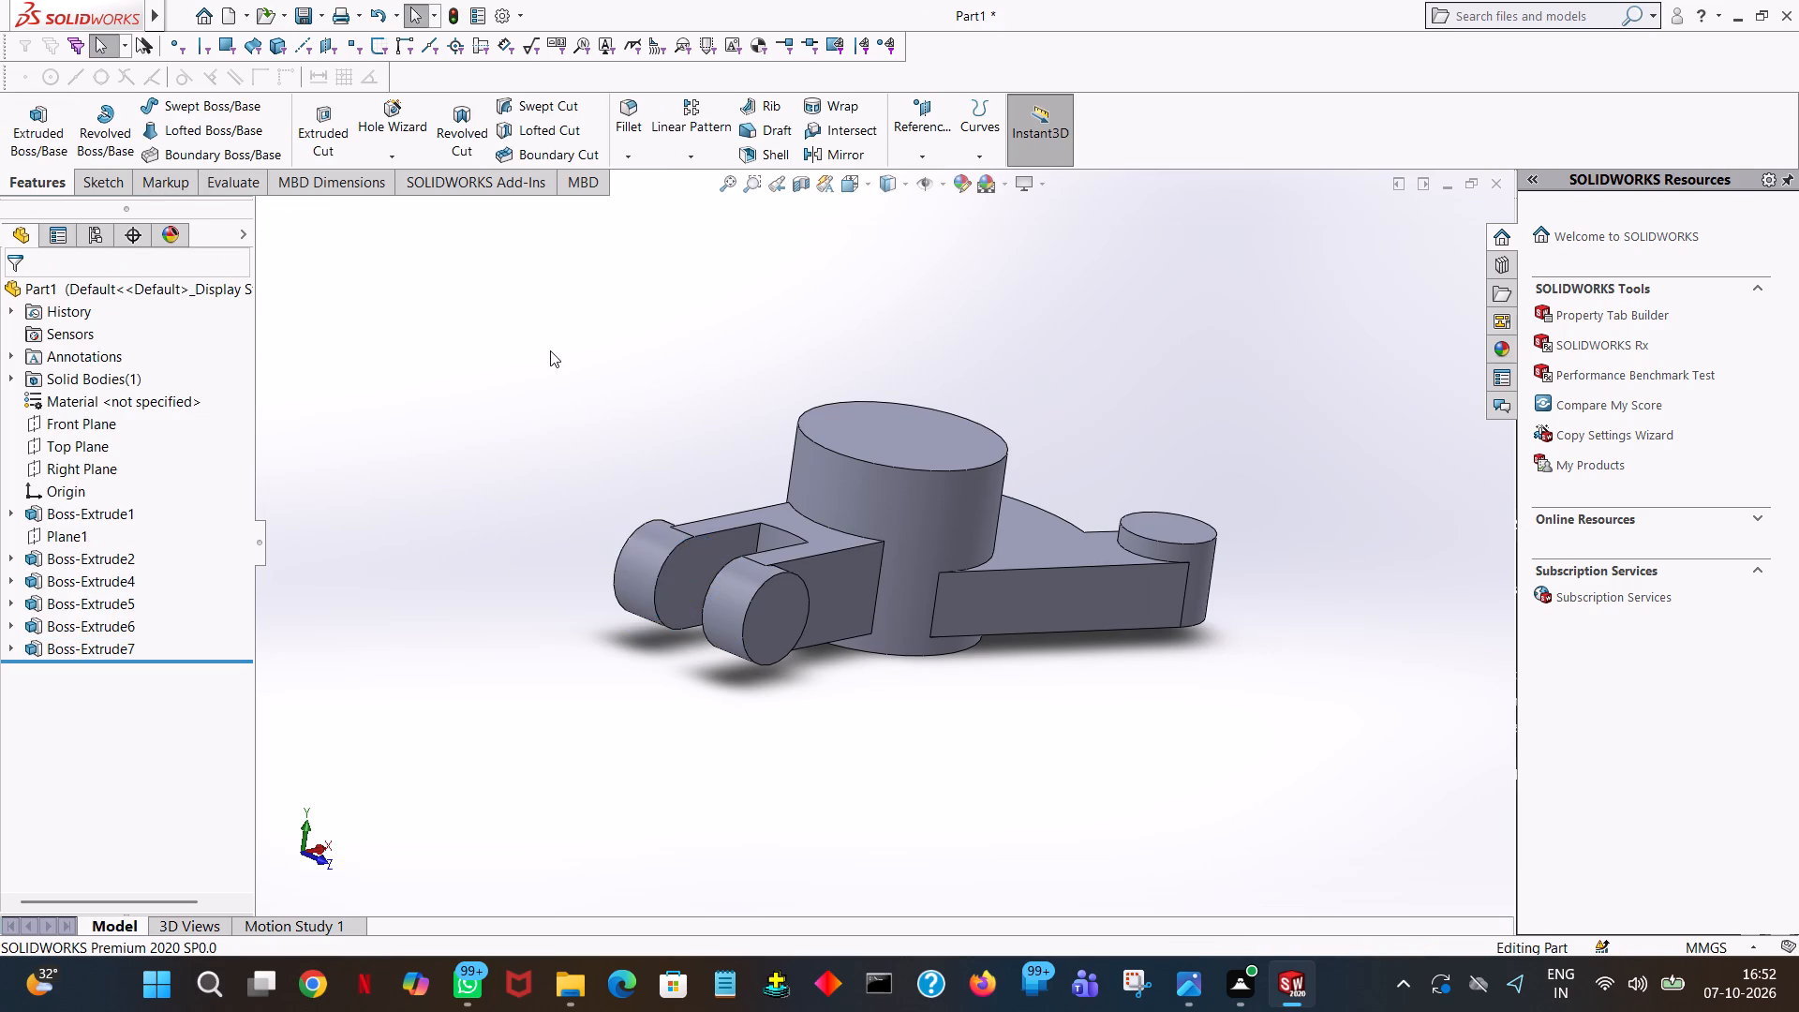
On the outer circular face of the first fork arm's round end, sketch a concentric circle with a 9 mm radius.
middle_click_drag(554, 350, 454, 300)
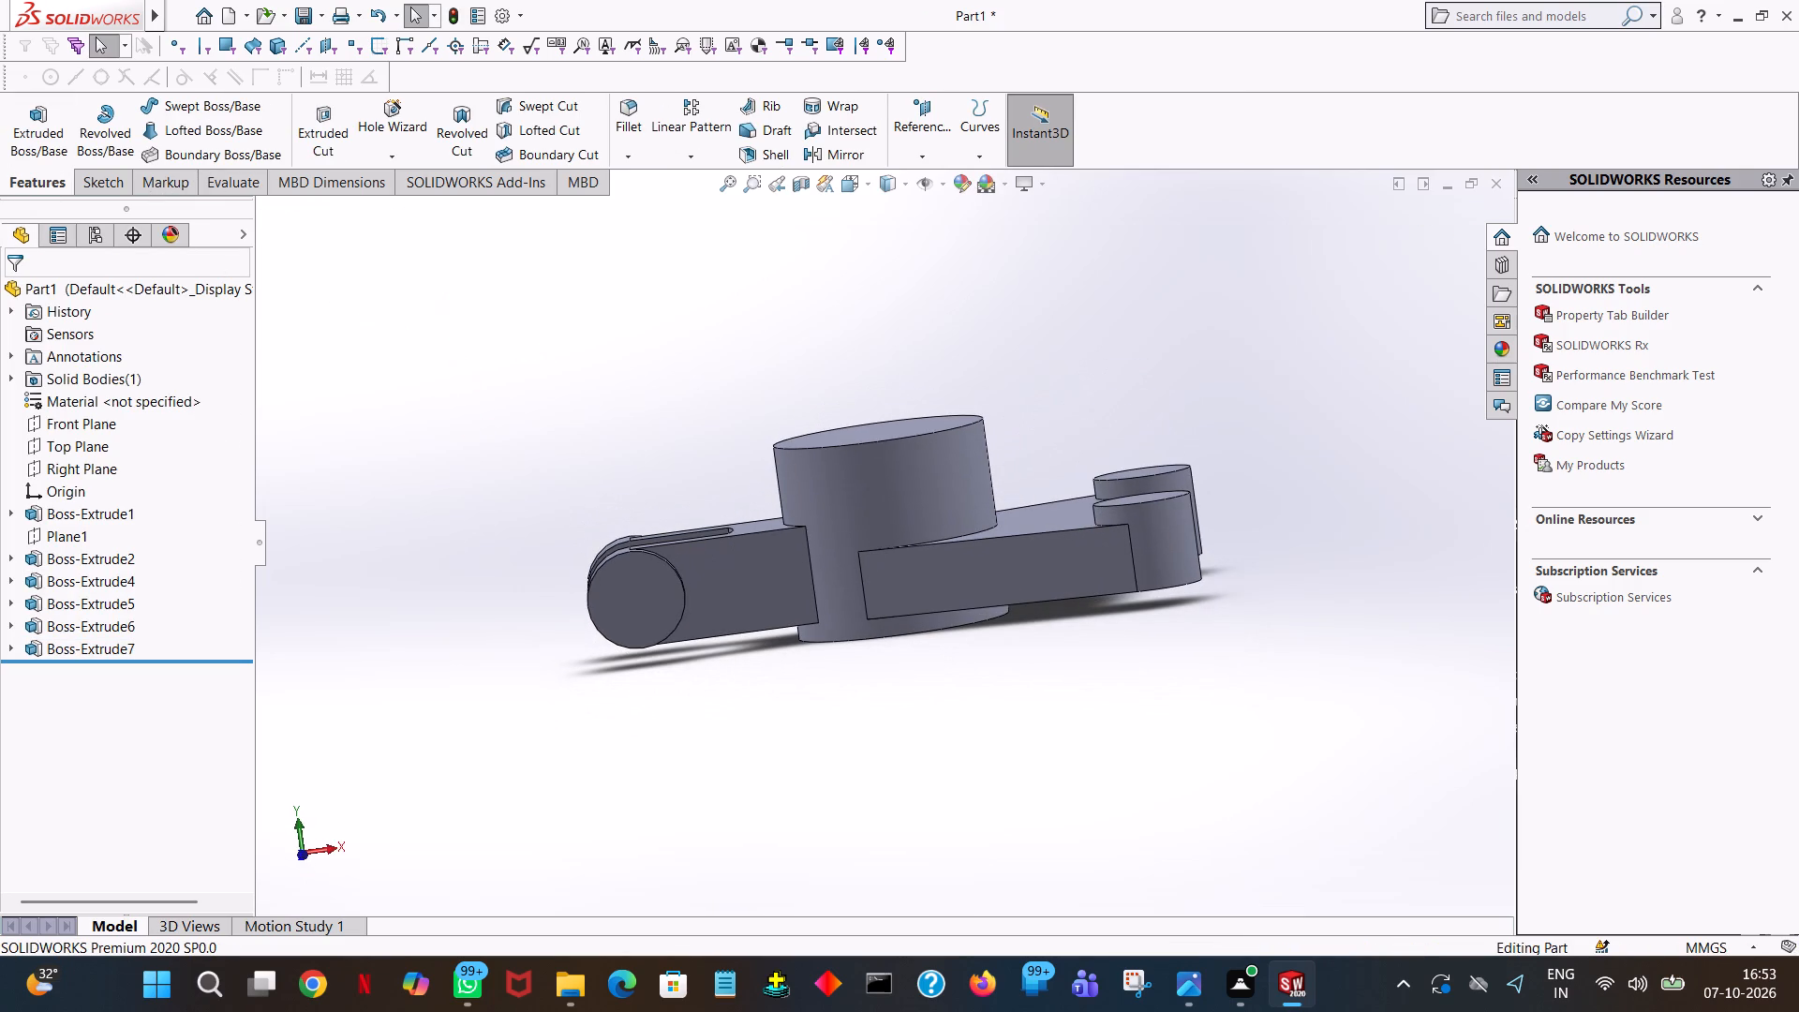
left_click(340, 118)
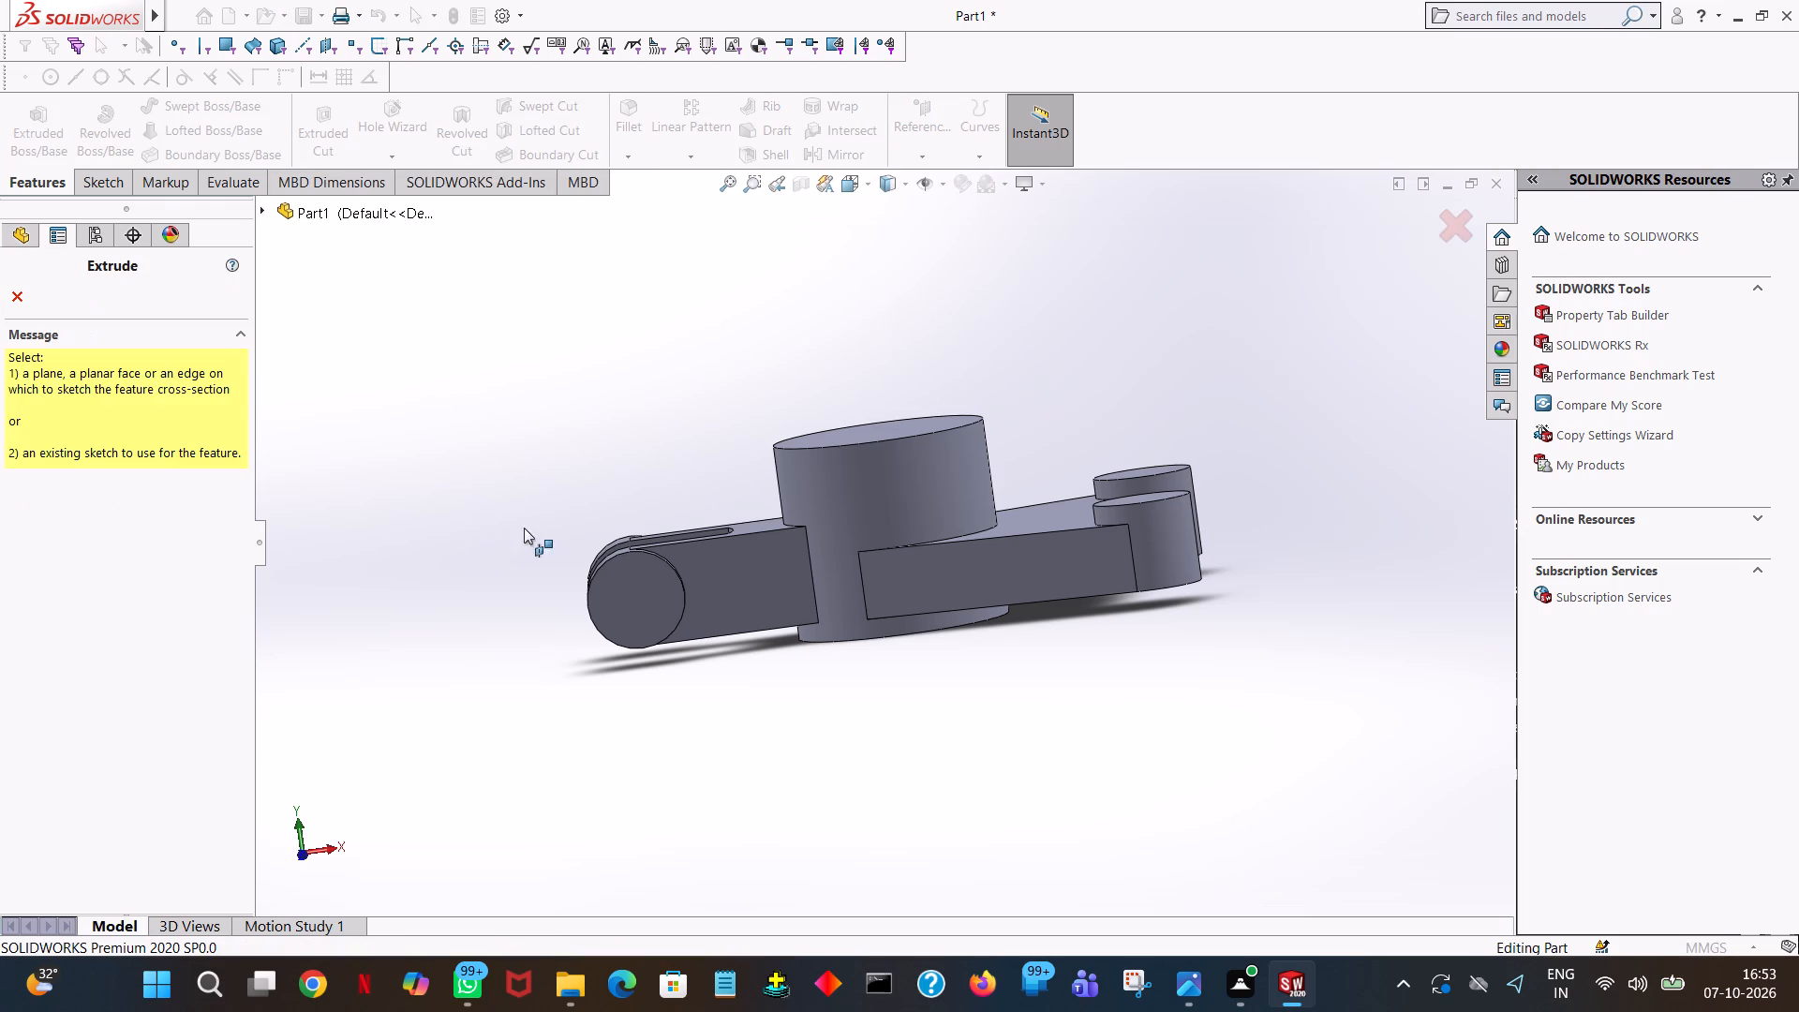
left_click(640, 613)
left_click(204, 103)
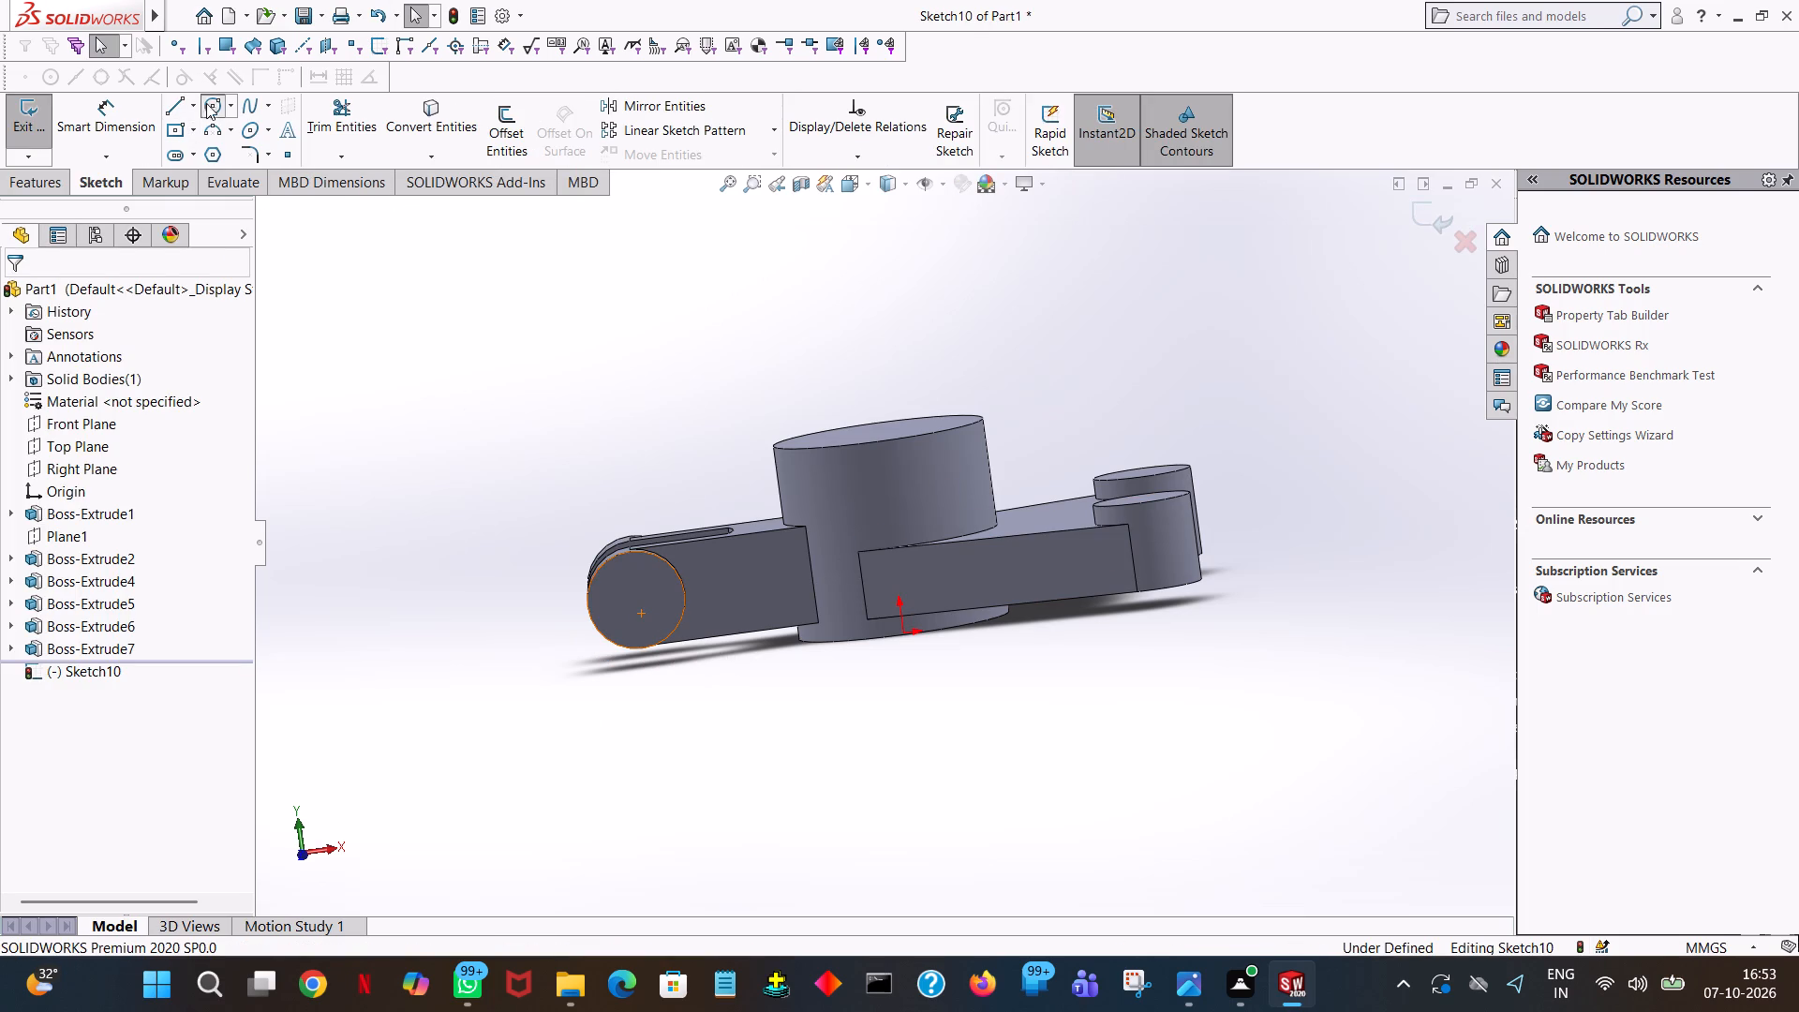
left_click(871, 186)
left_click(966, 289)
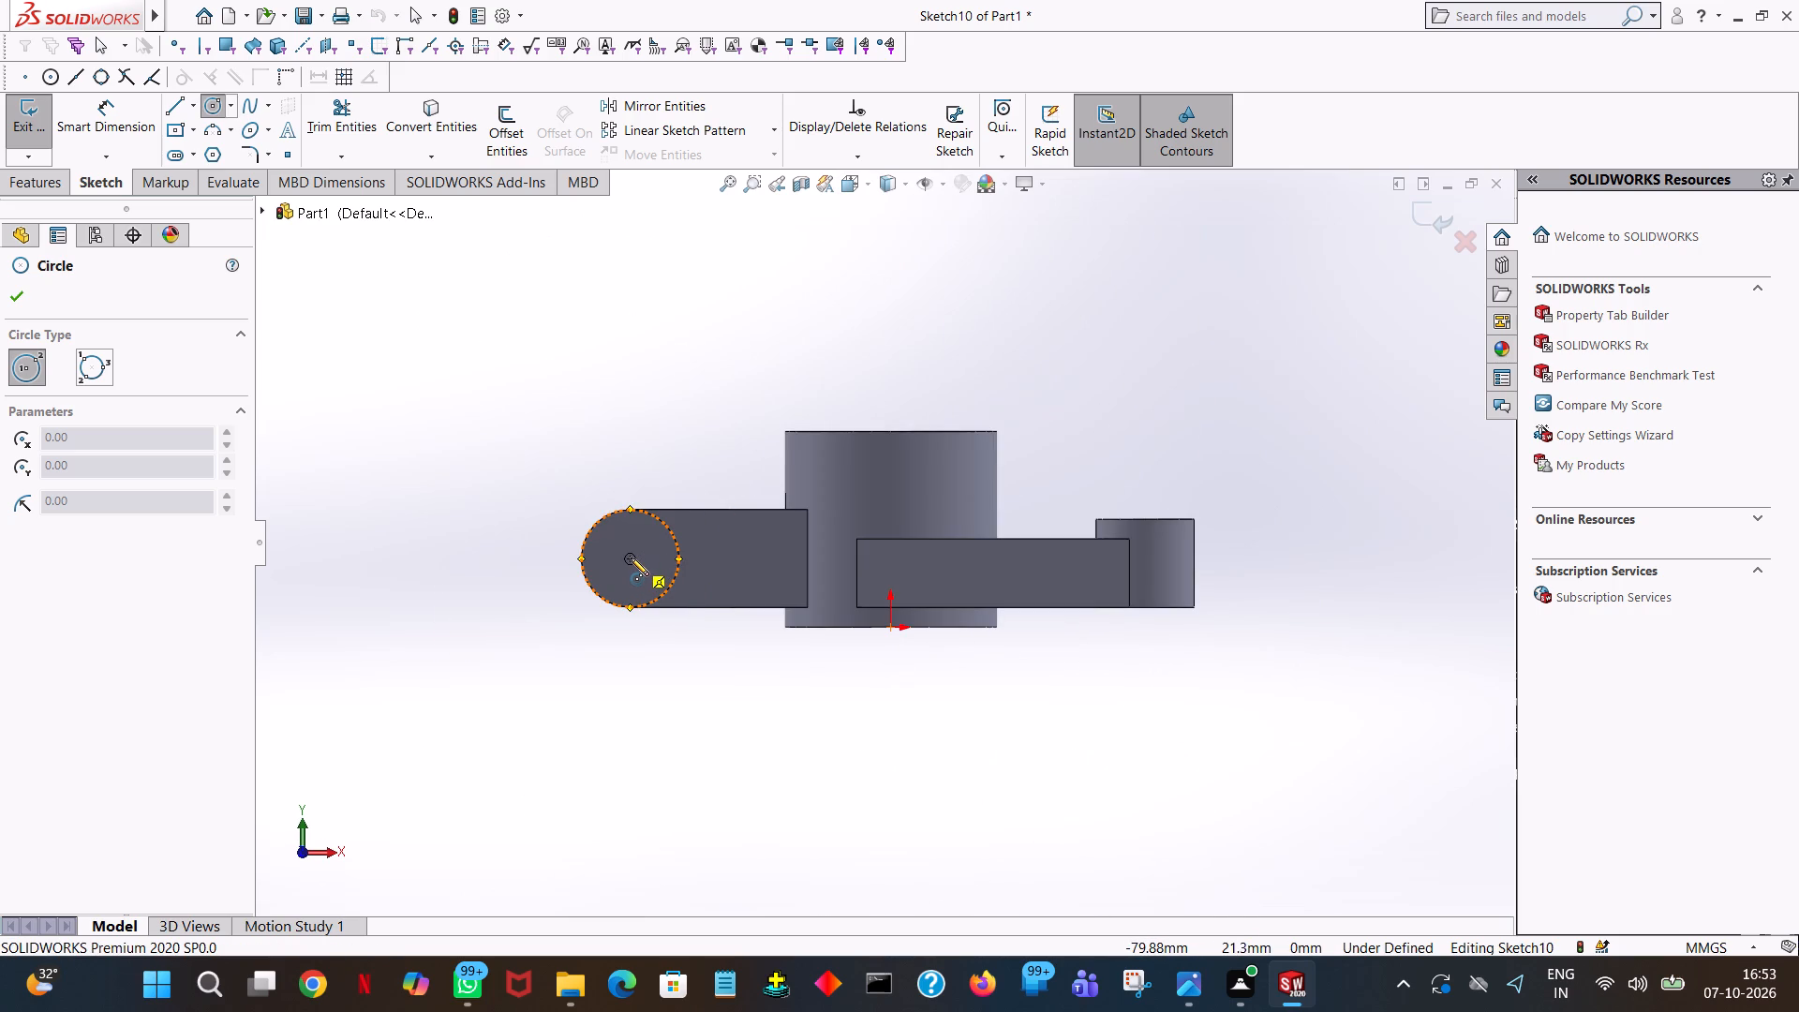
left_click(631, 559)
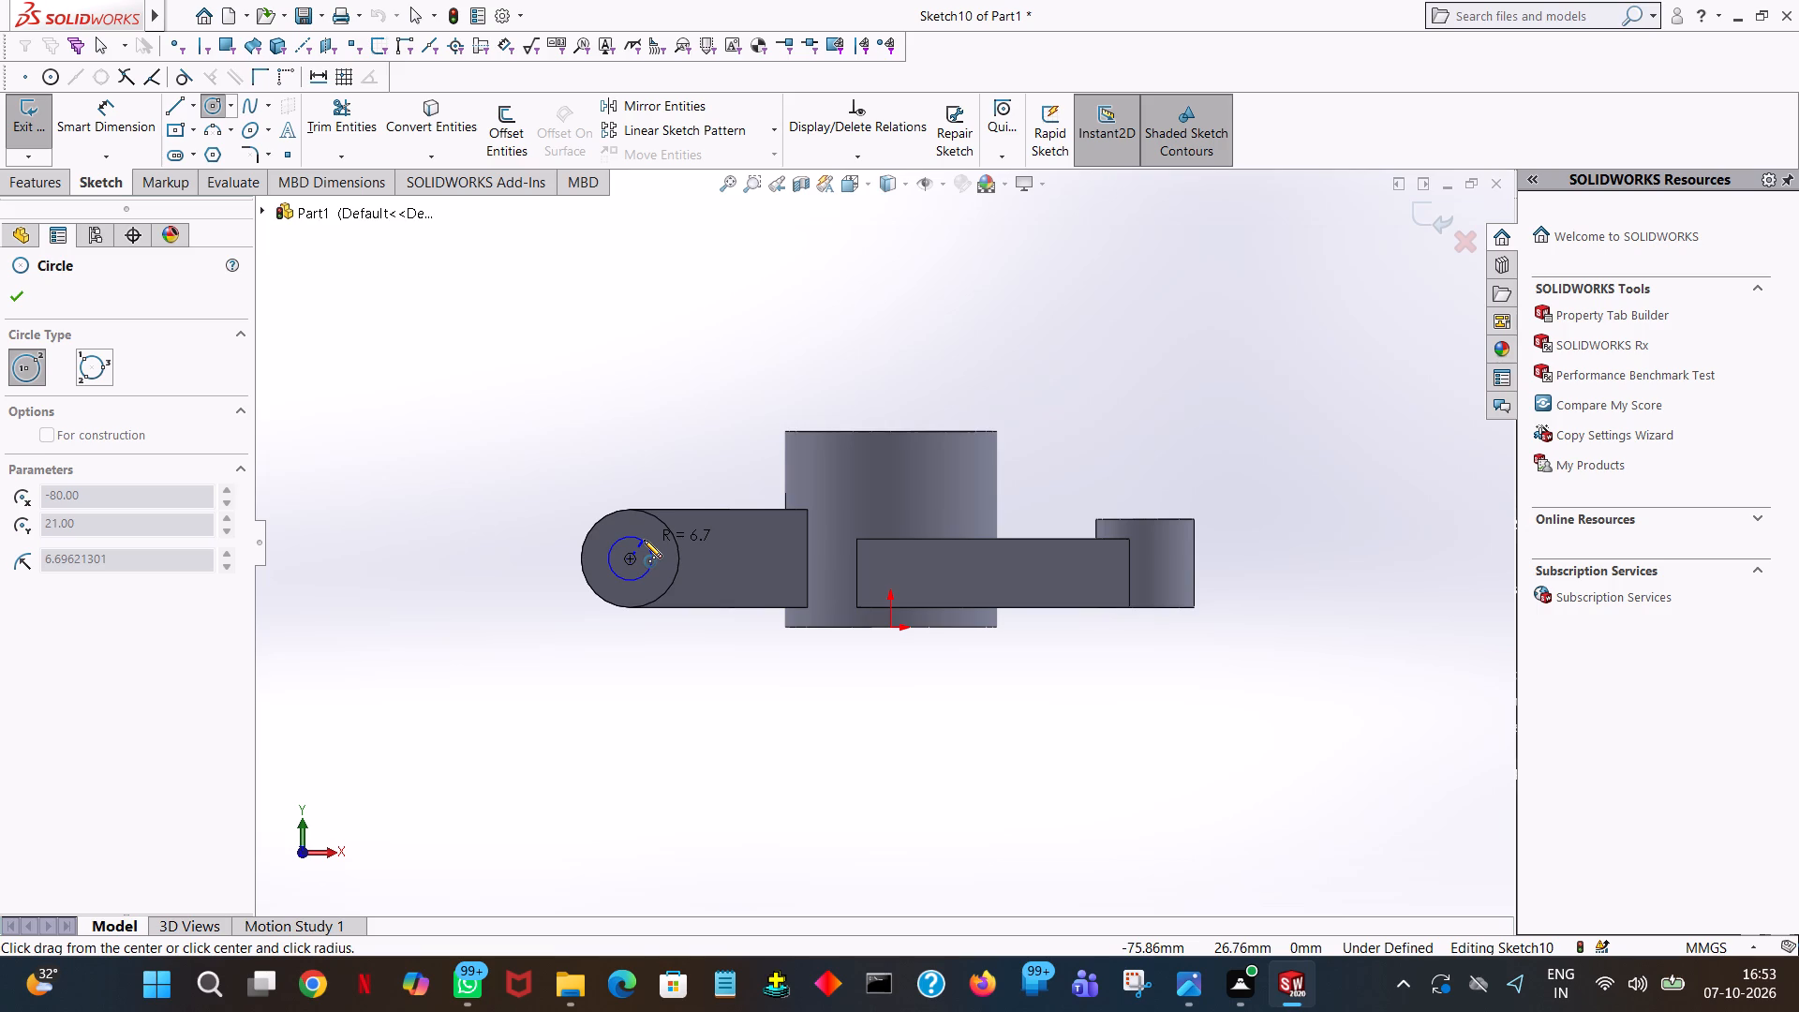
left_click(644, 540)
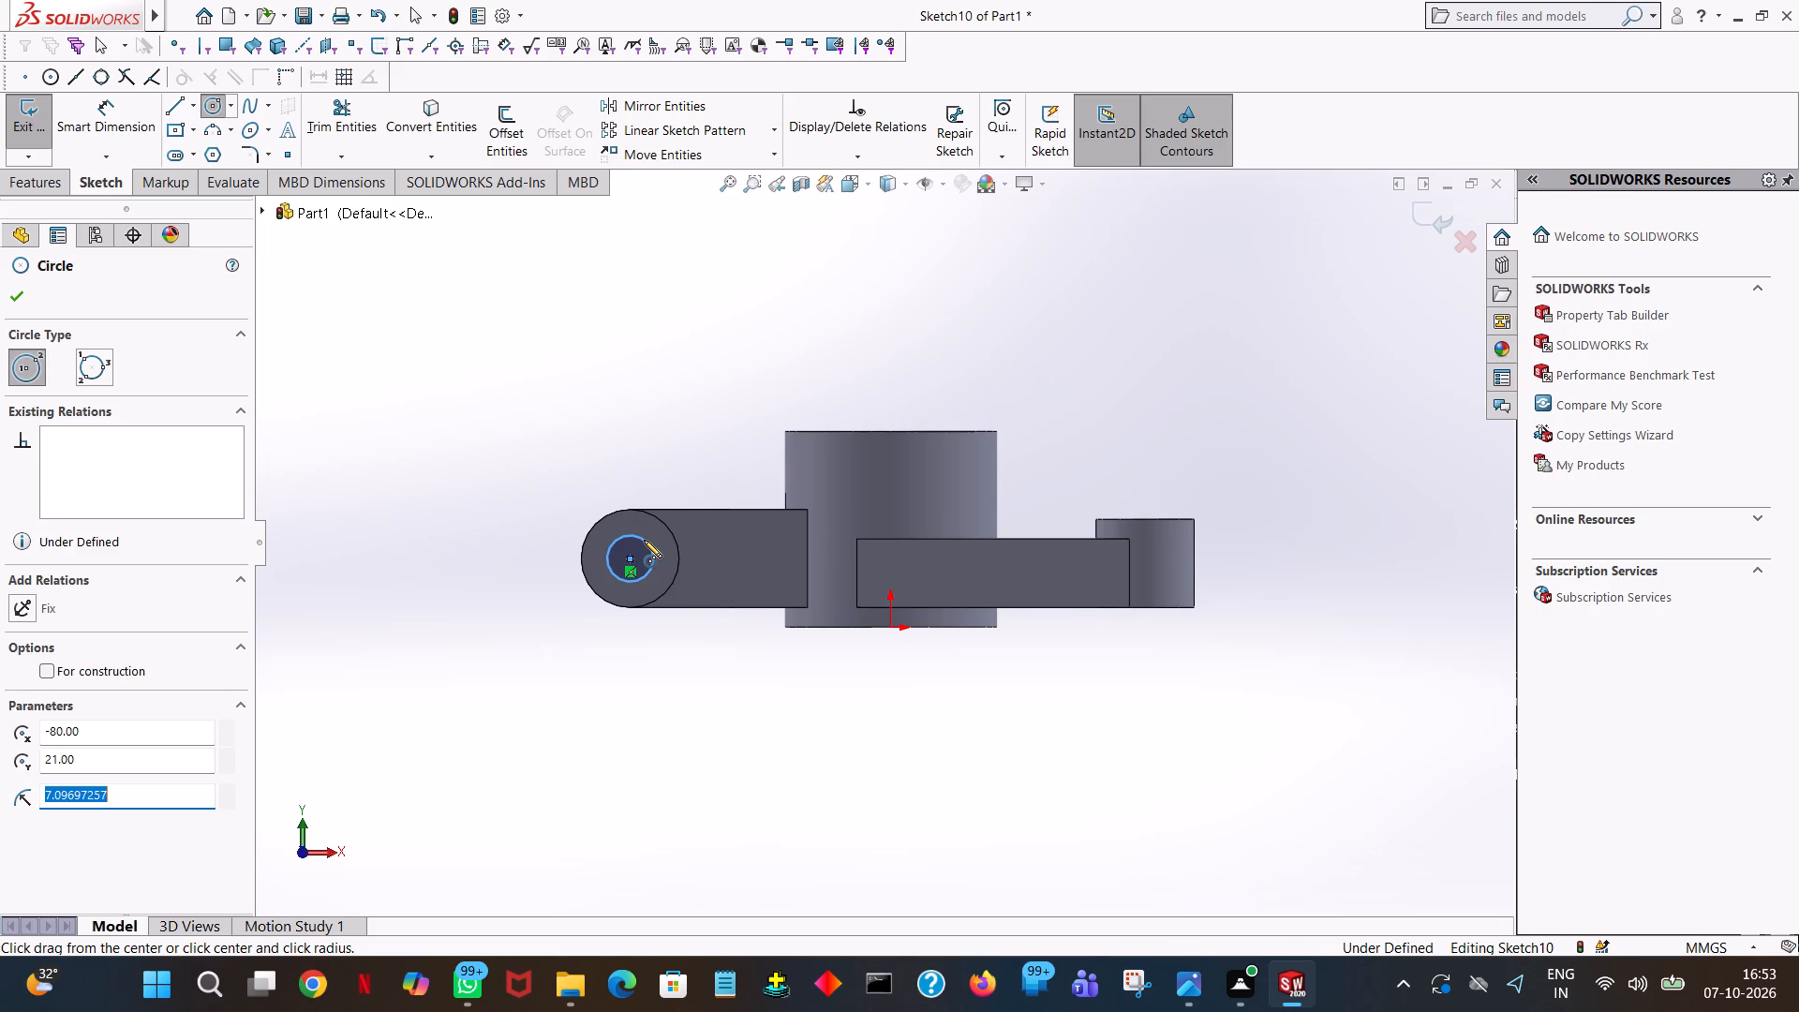
key("9")
key("Return")
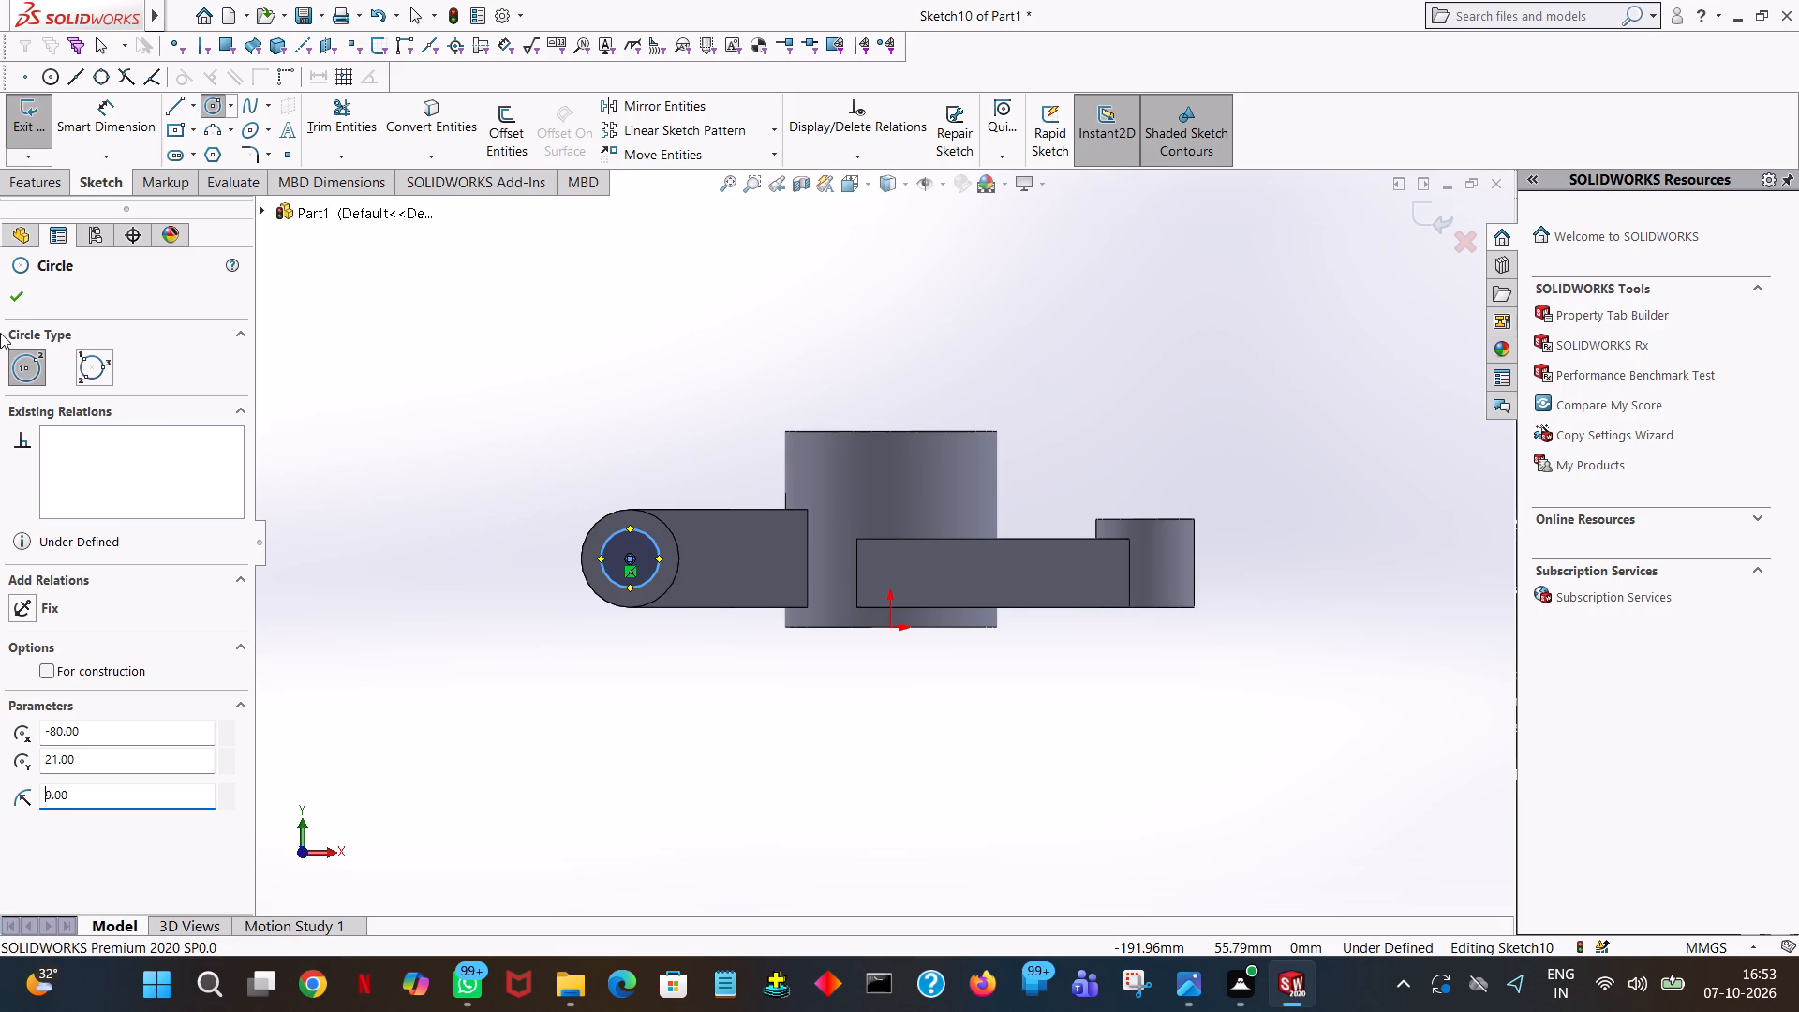
left_click(16, 293)
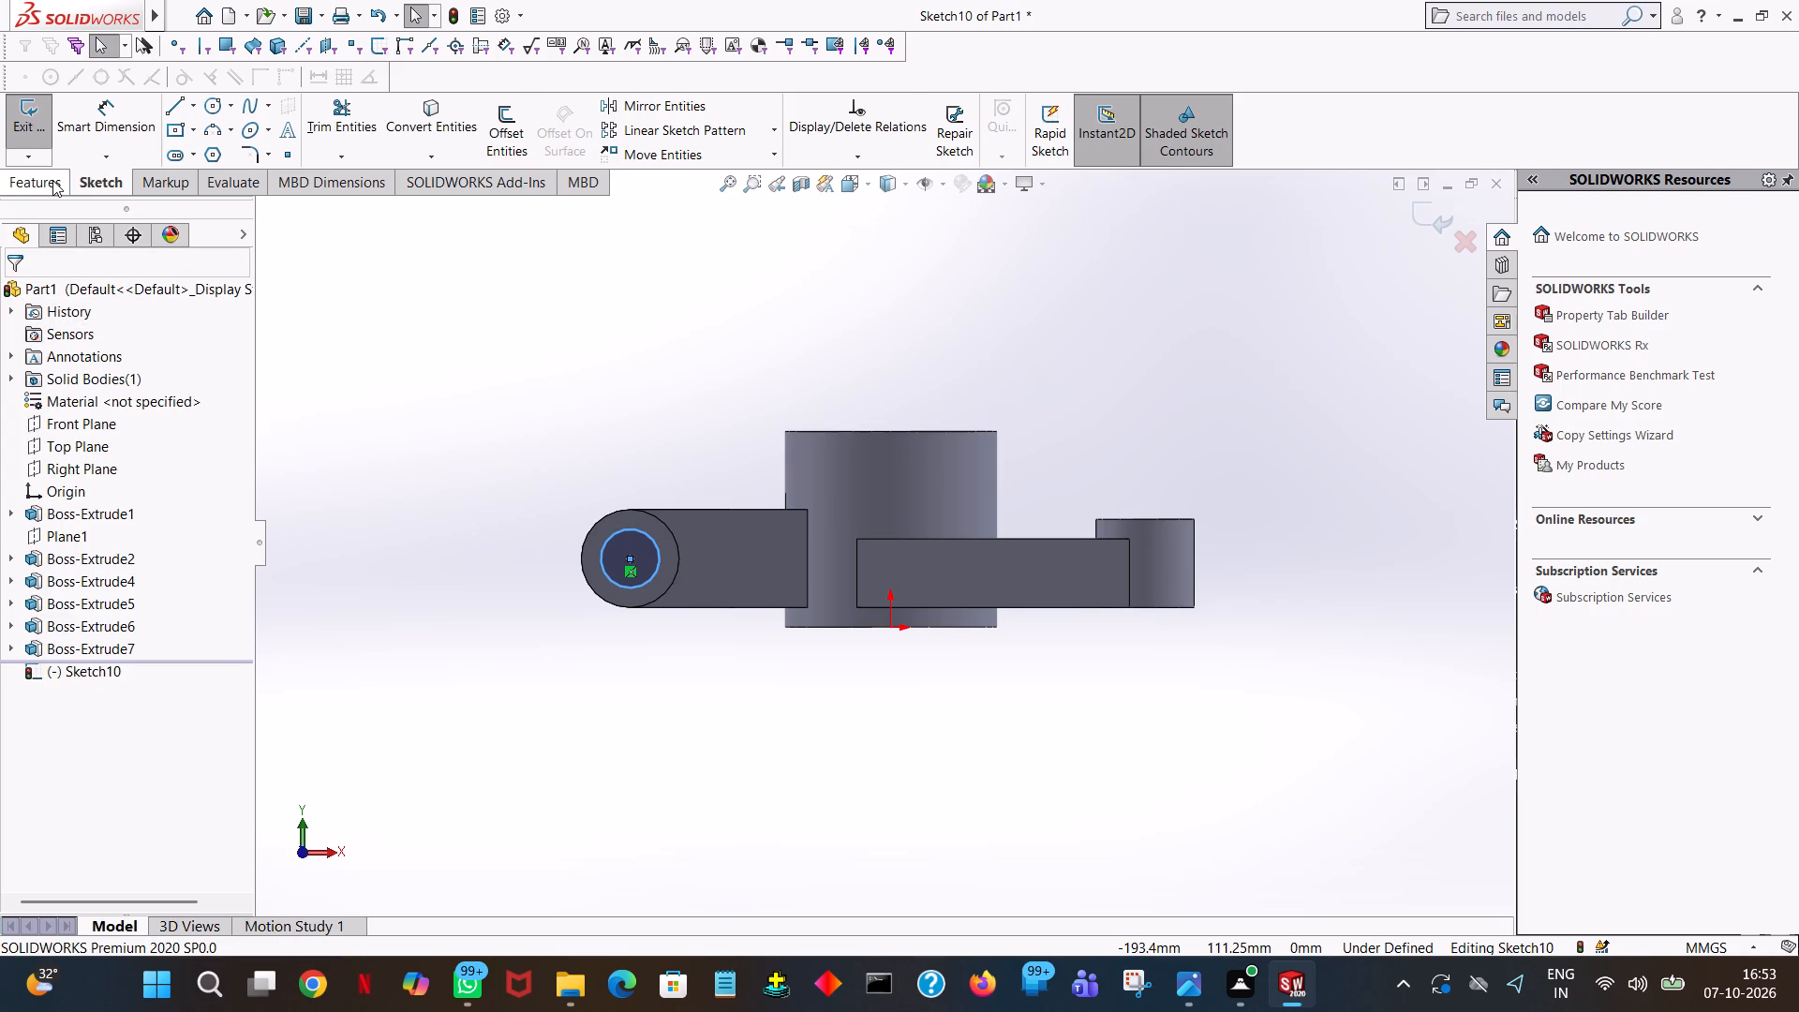
Cut the circle as a blind extrusion 215 mm deep through both rounded fork arms.
left_click(52, 180)
left_click(332, 128)
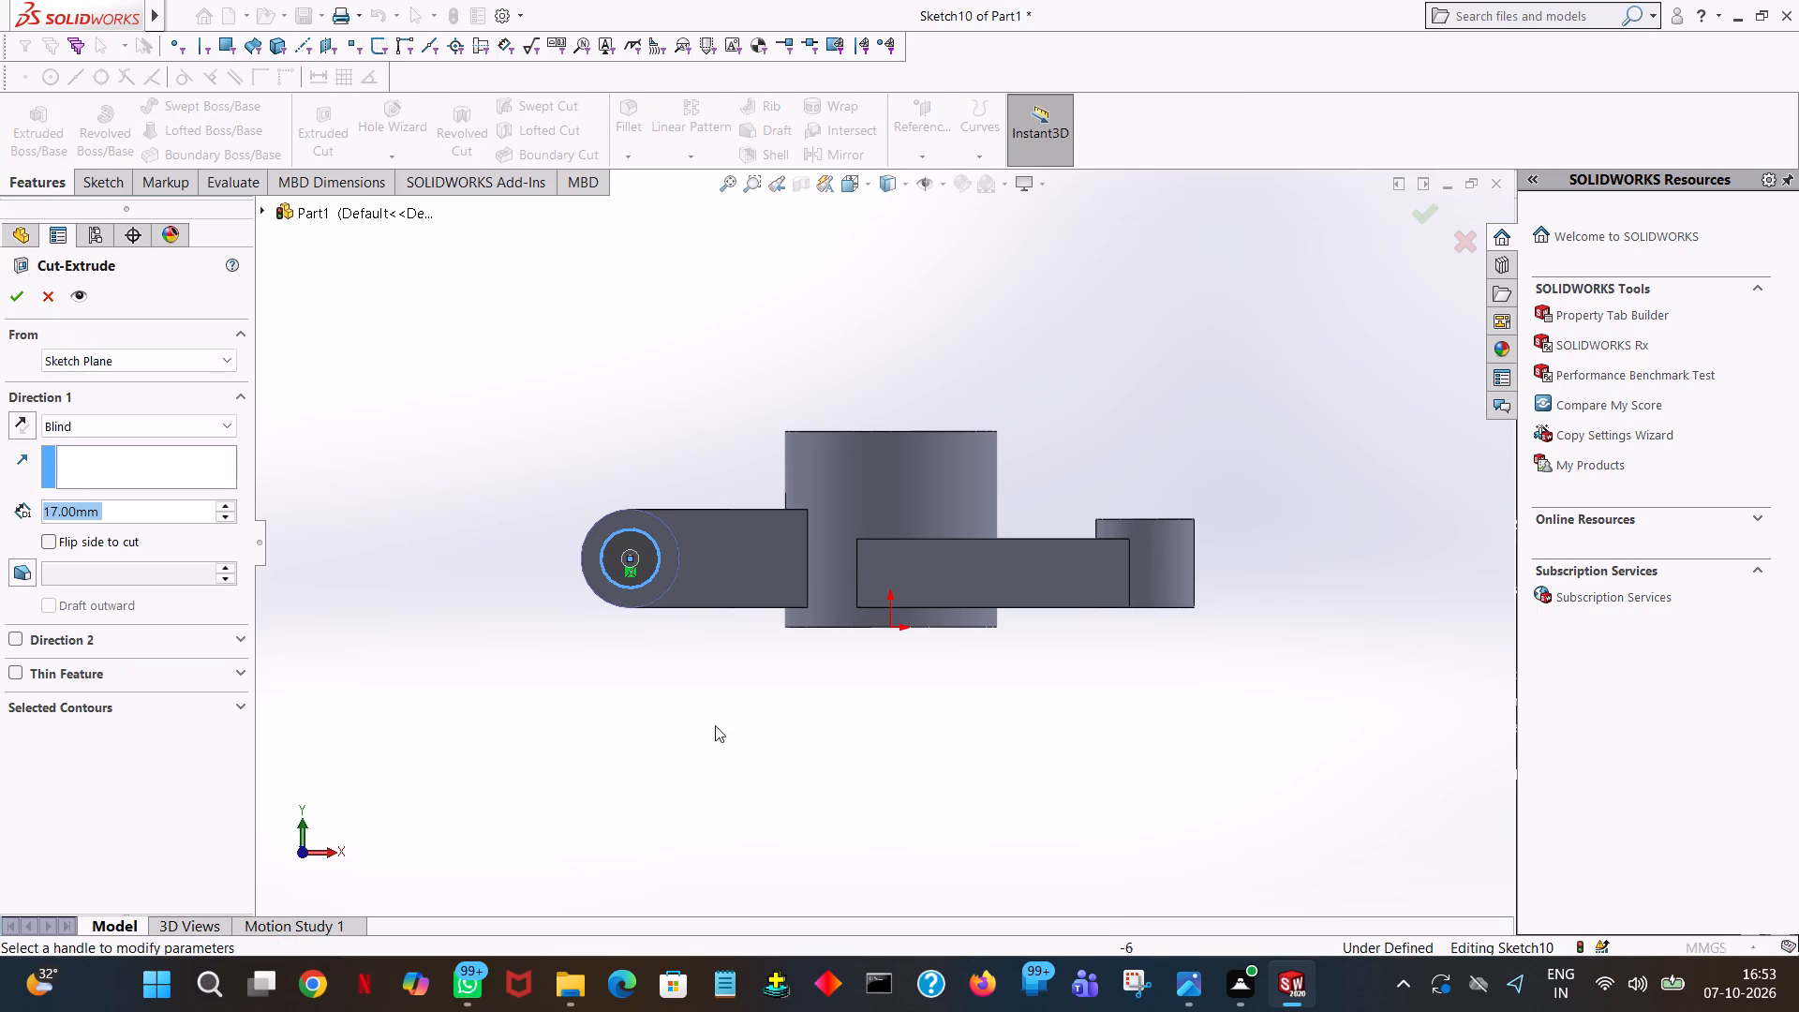
middle_click_drag(855, 714, 1063, 733)
left_click_drag(959, 574, 356, 623)
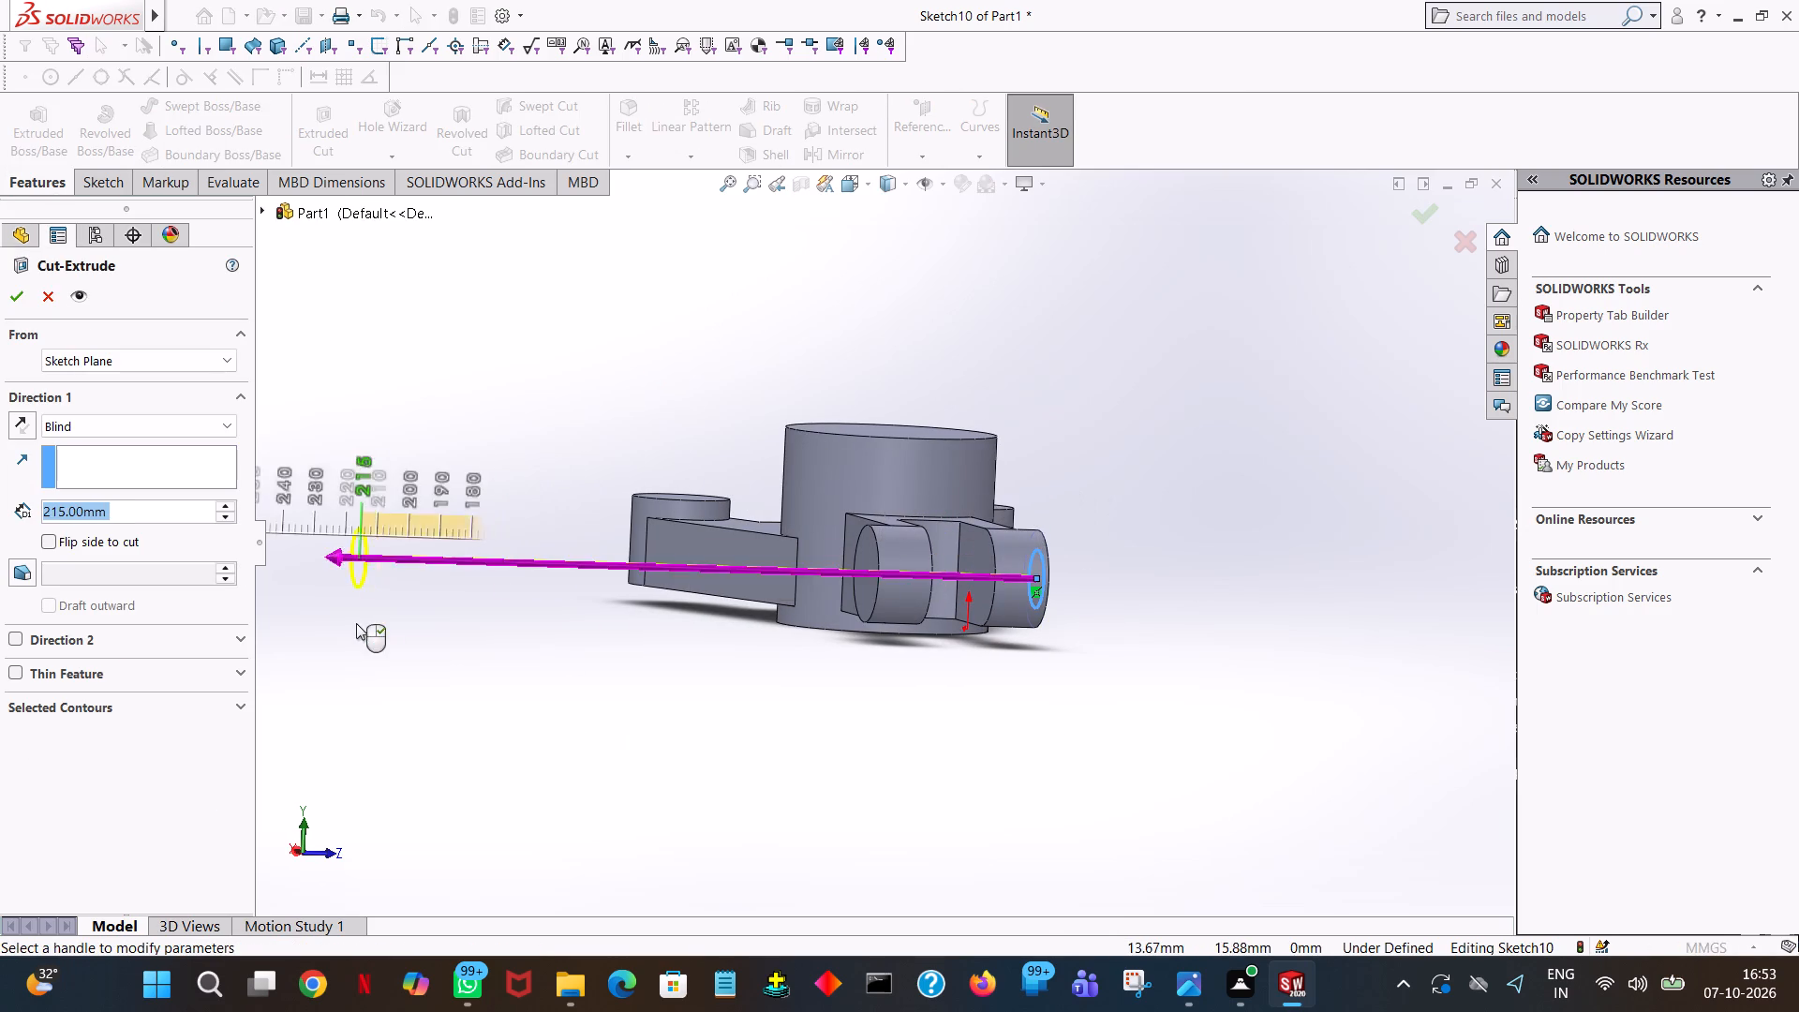
left_click(11, 295)
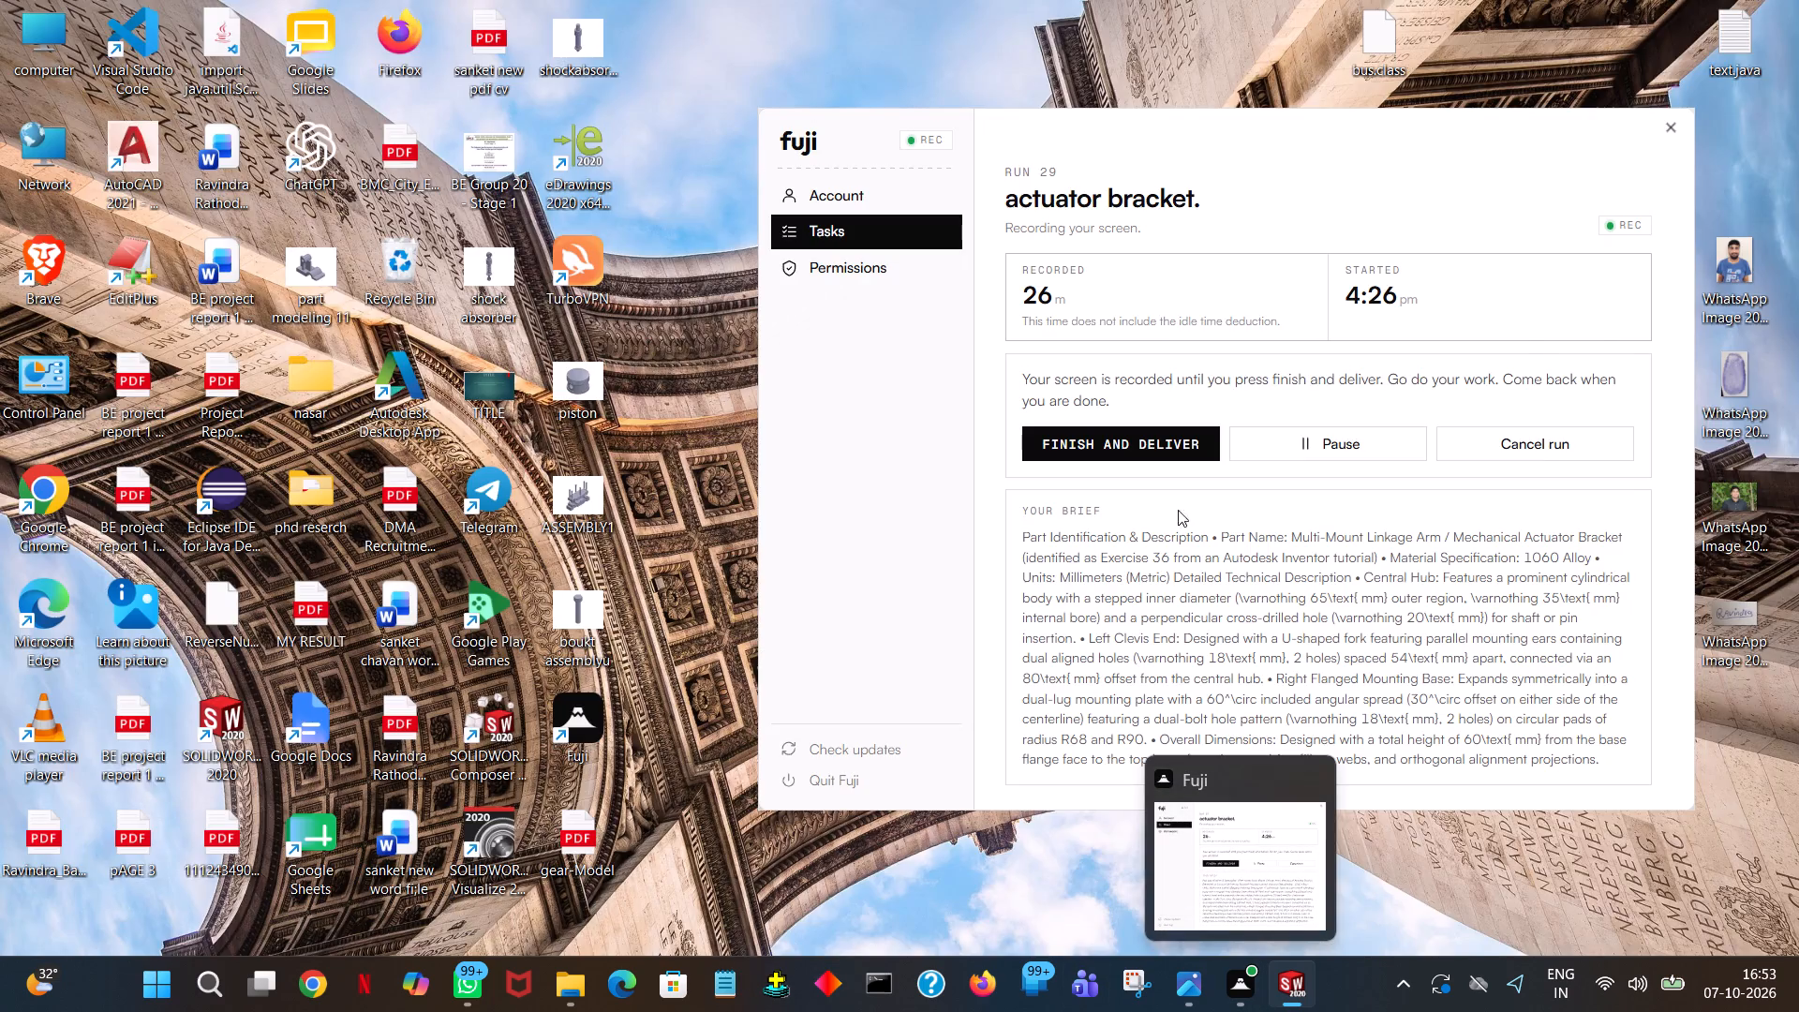
left_click(1182, 434)
On the top circular face of one flange end boss, sketch a concentric circle with a 9 mm radius for a cut.
middle_click_drag(1182, 434, 965, 576)
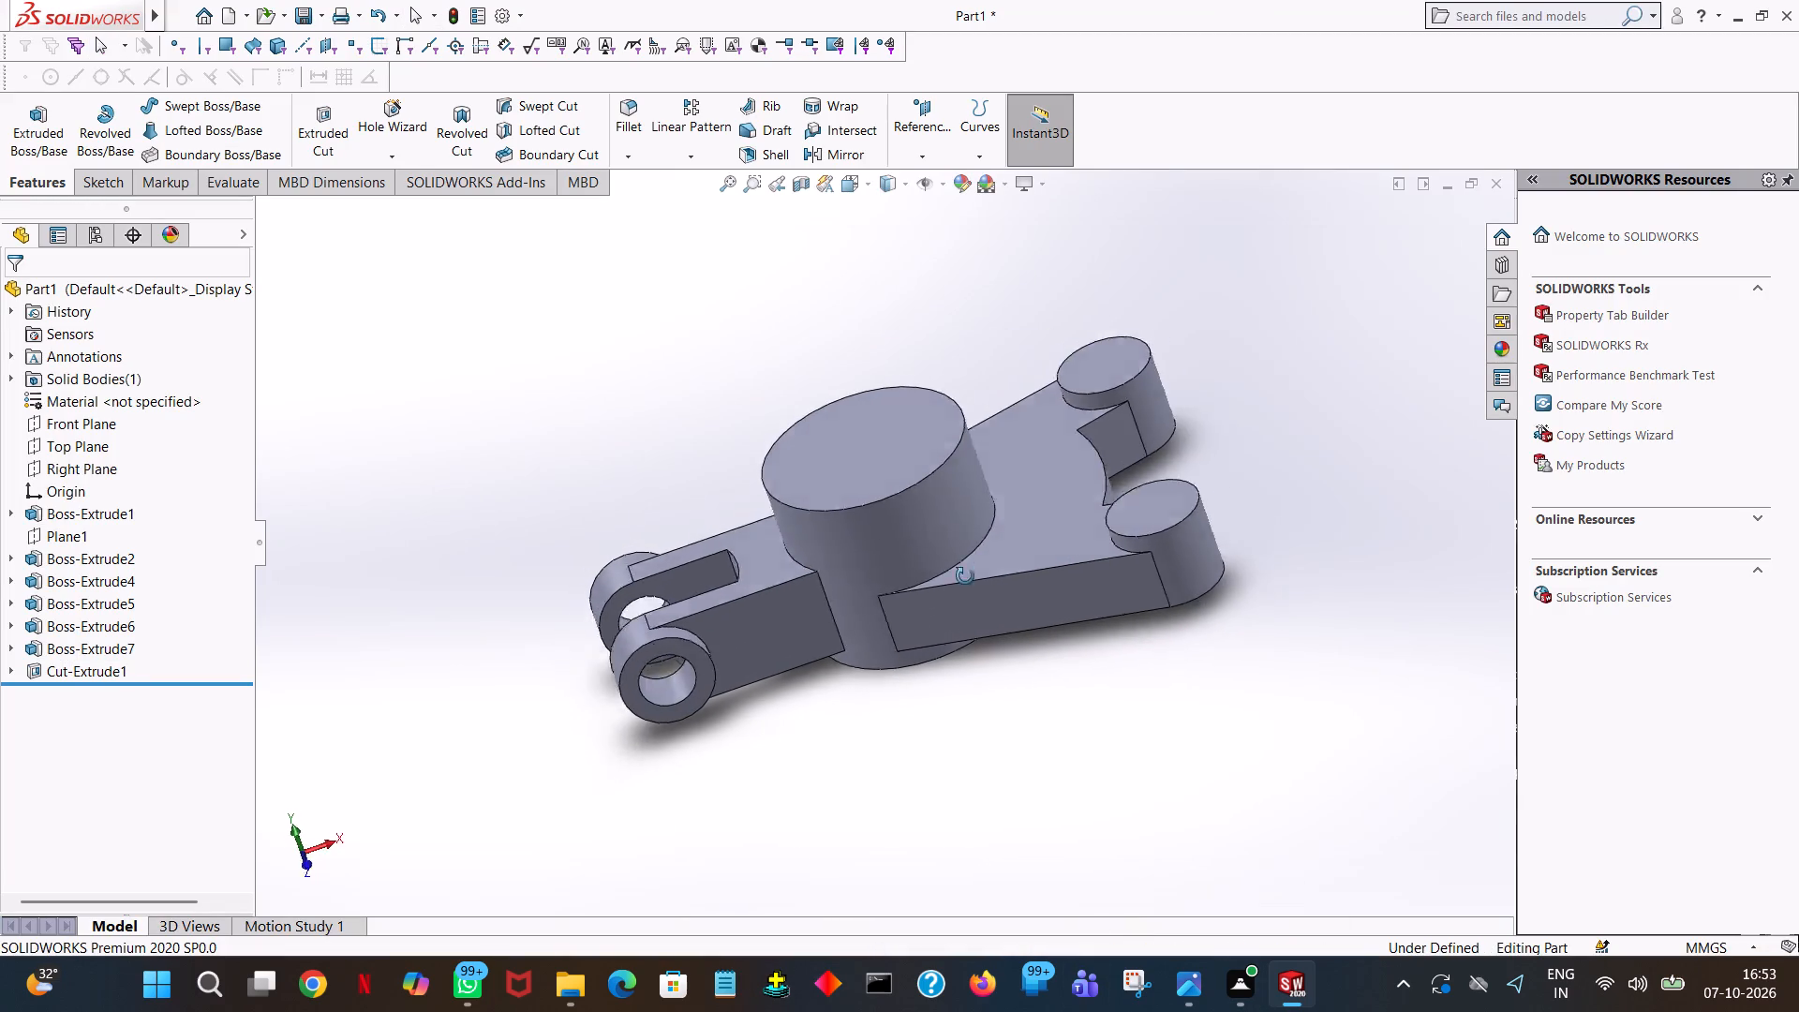
middle_click_drag(965, 576, 939, 792)
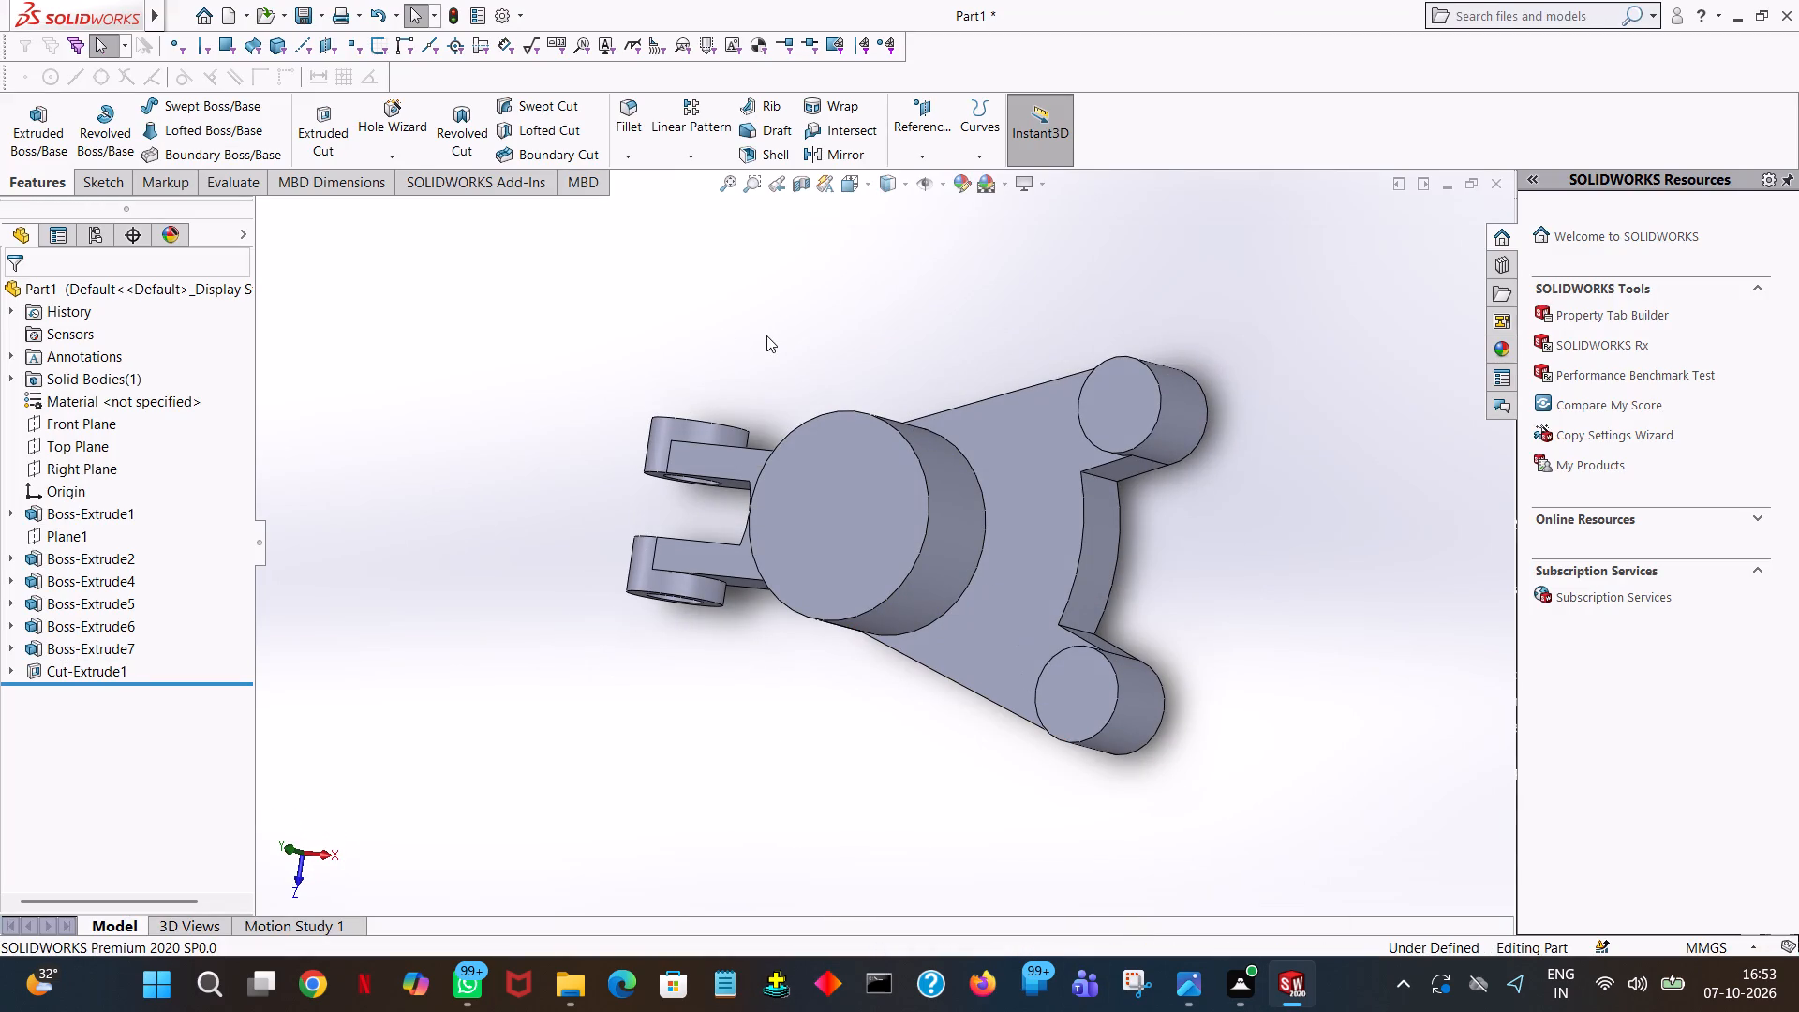
left_click(338, 131)
left_click(1130, 400)
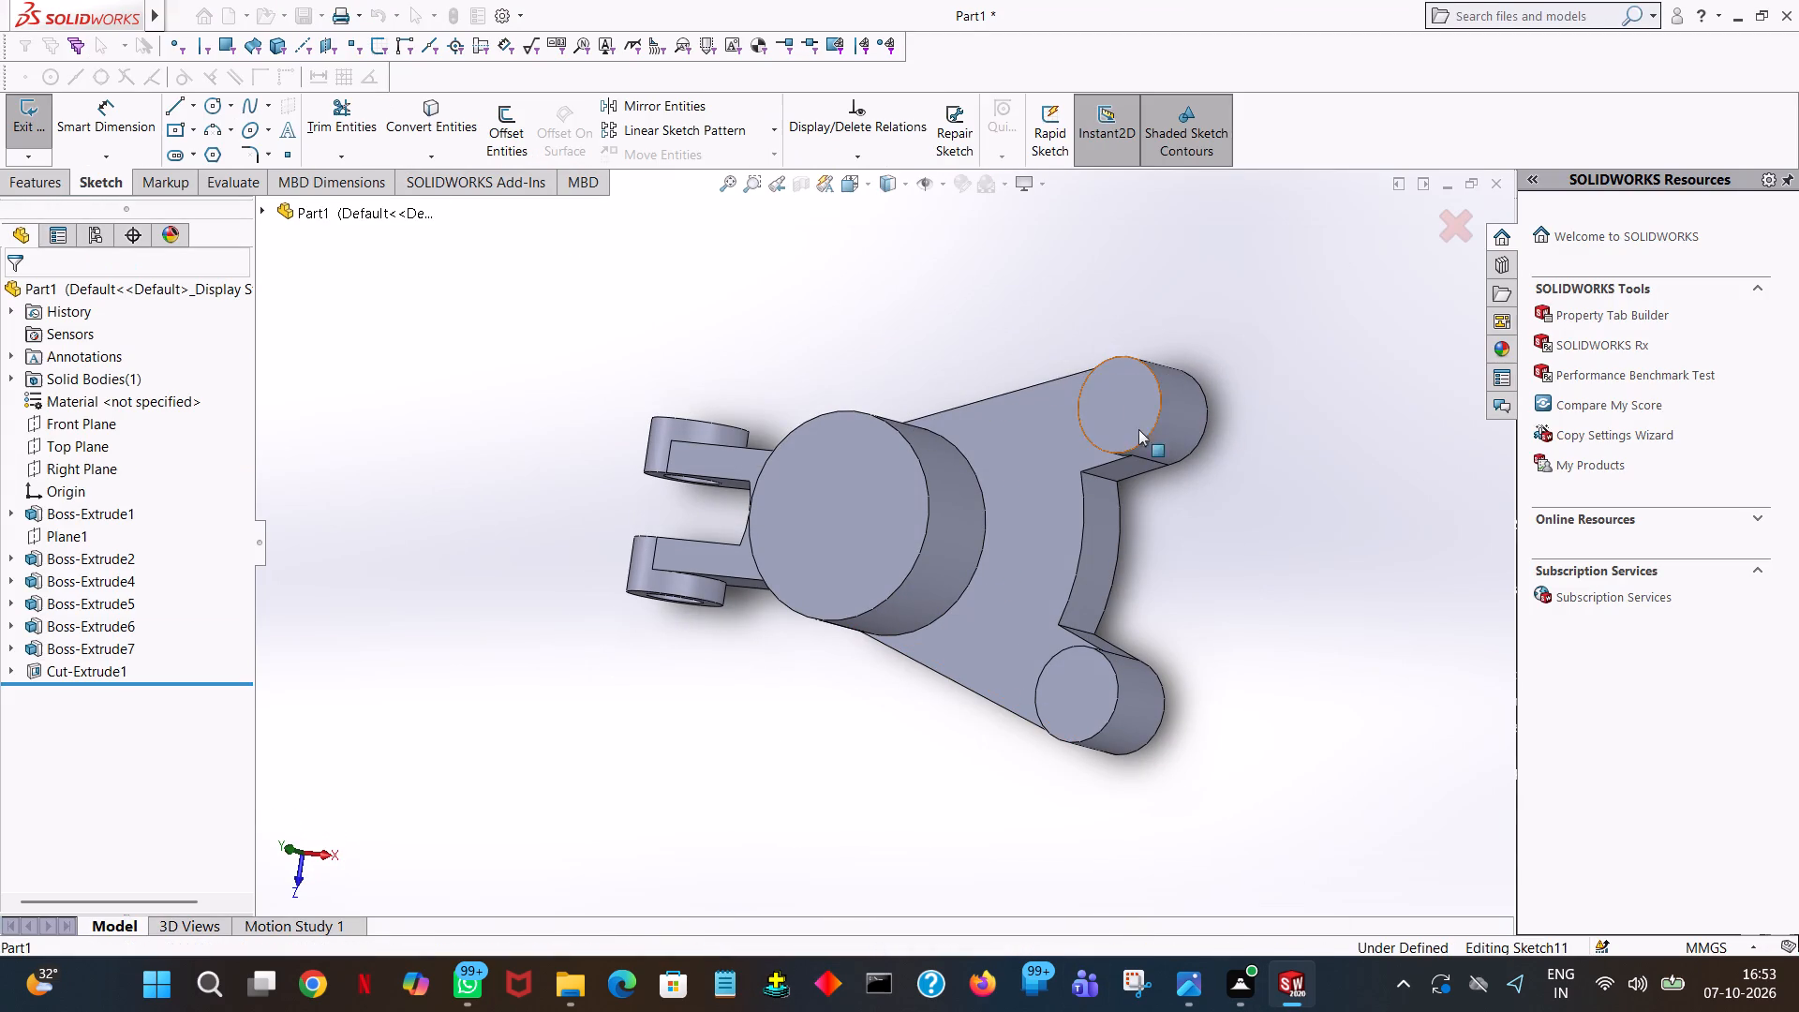
middle_click_drag(1358, 584, 1400, 600)
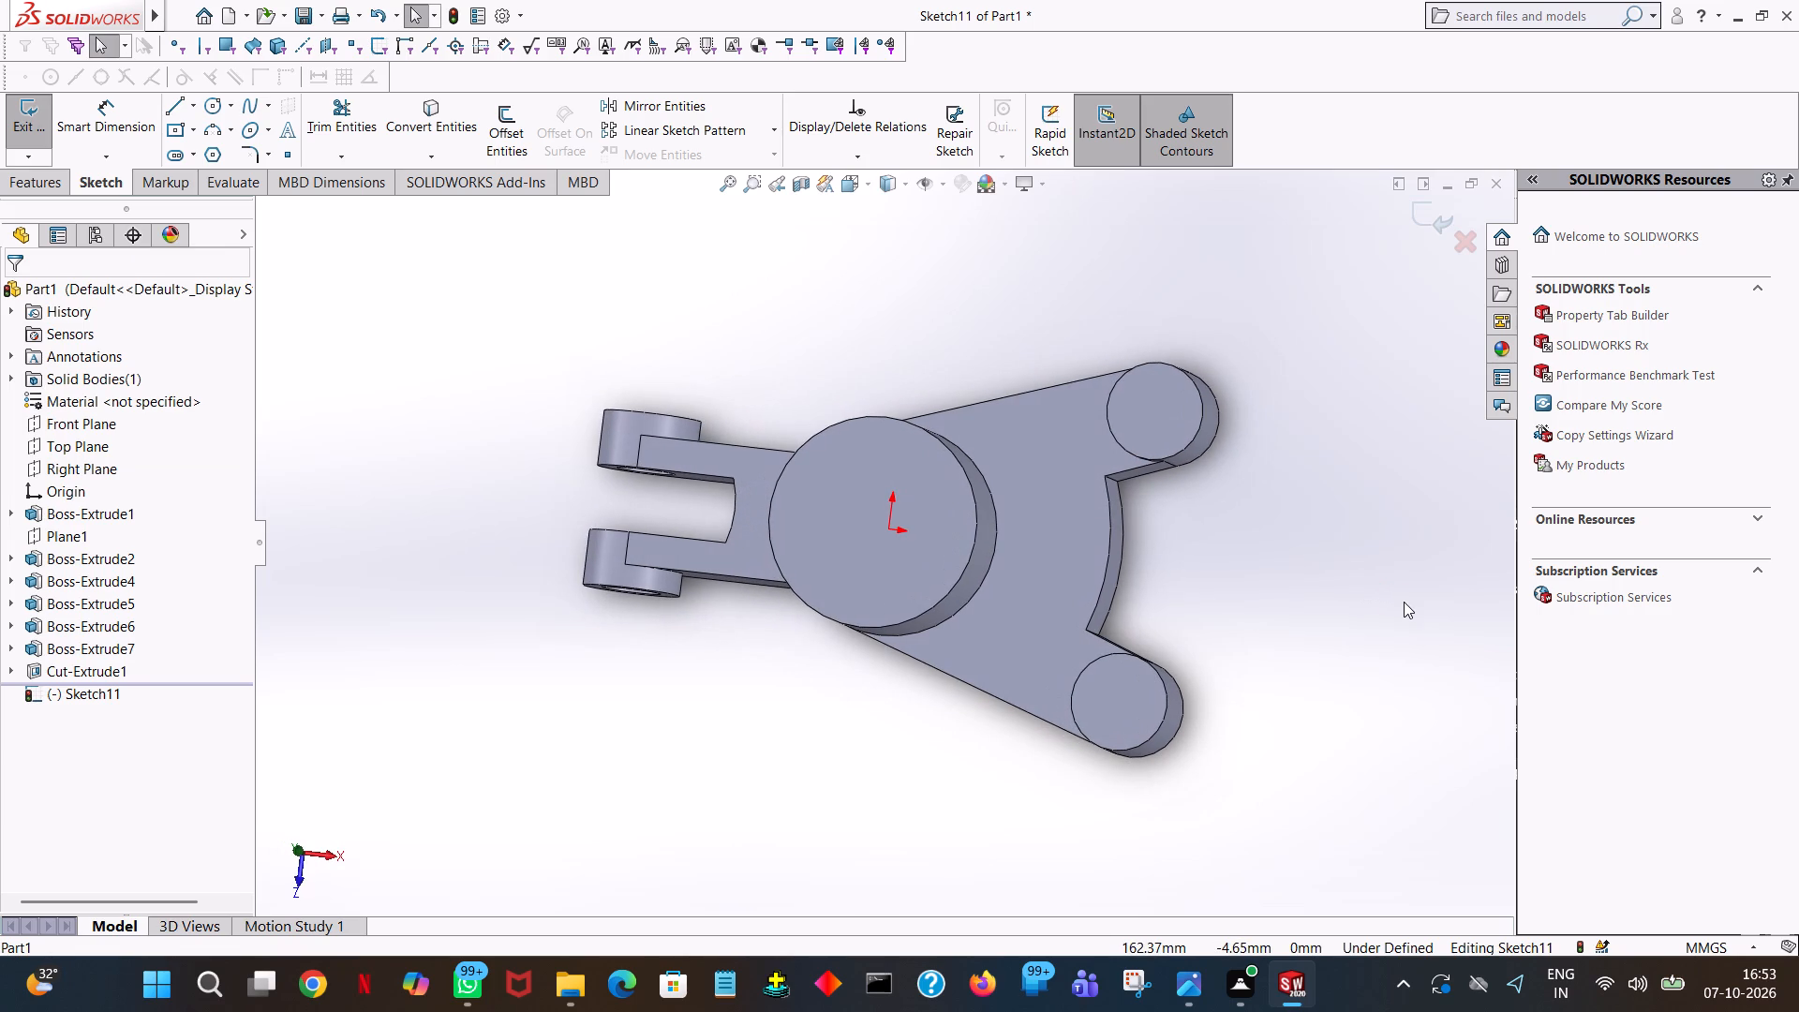
key("space")
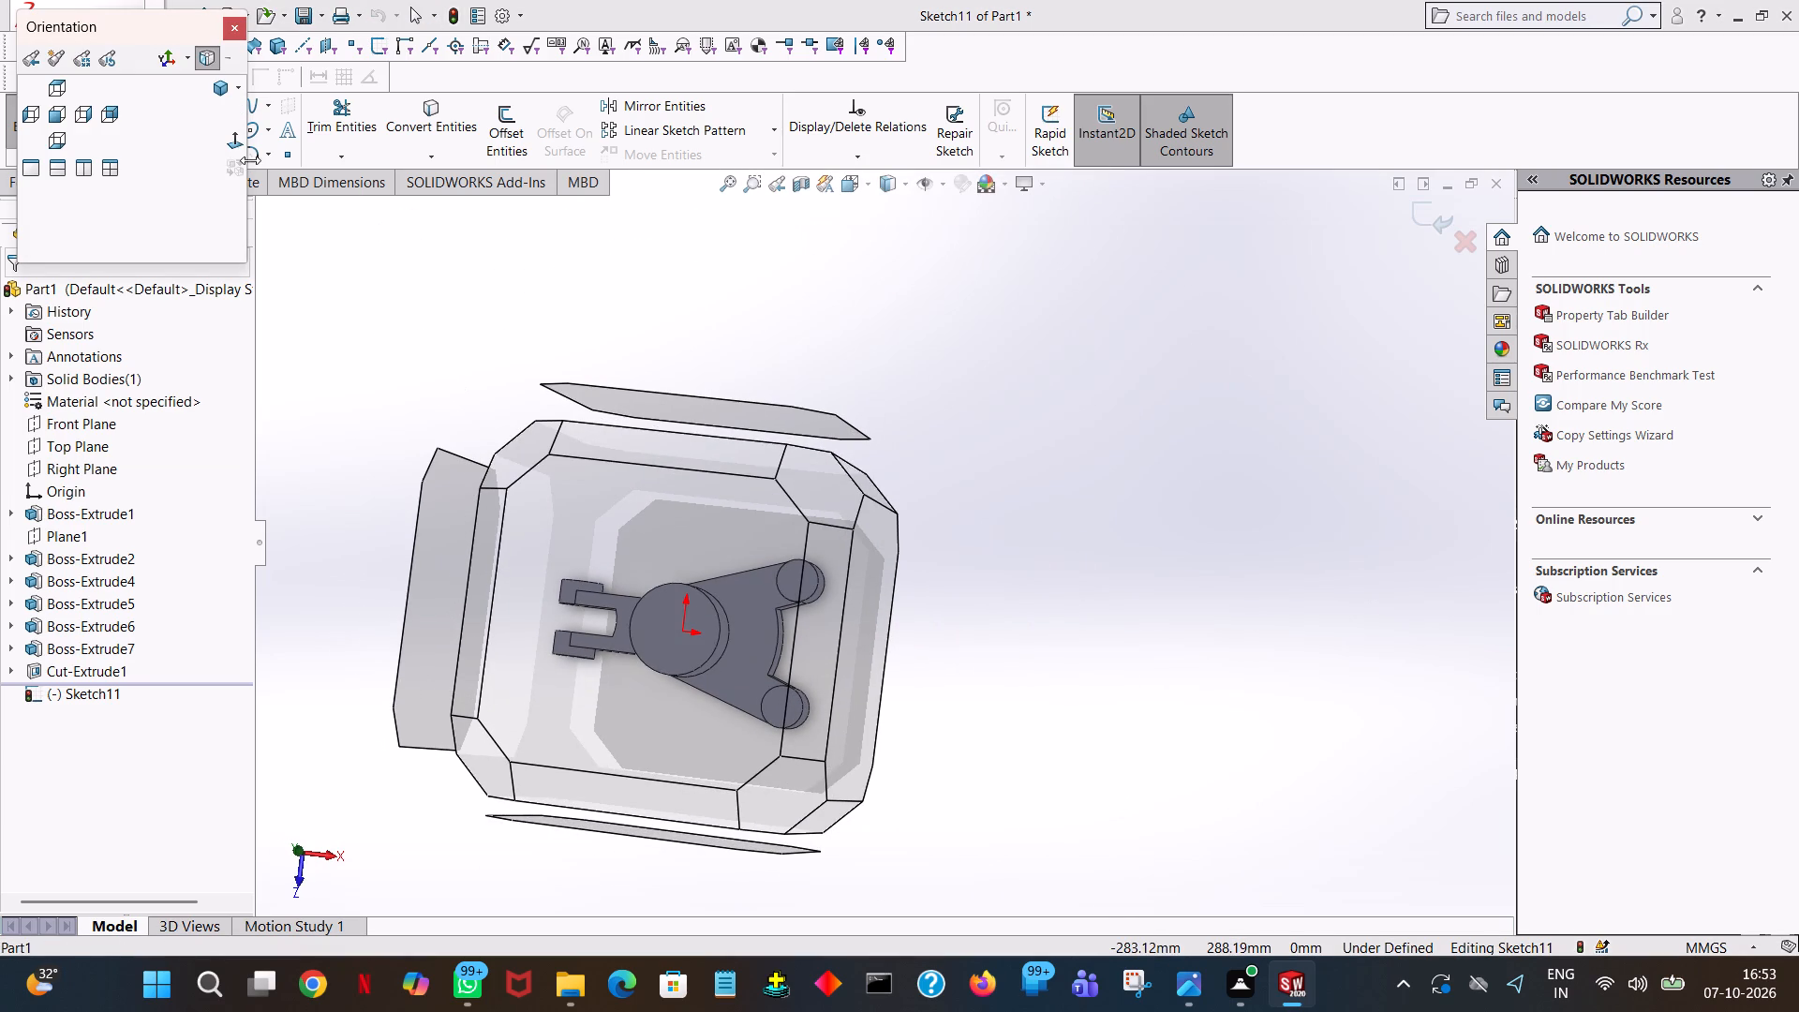
left_click(235, 128)
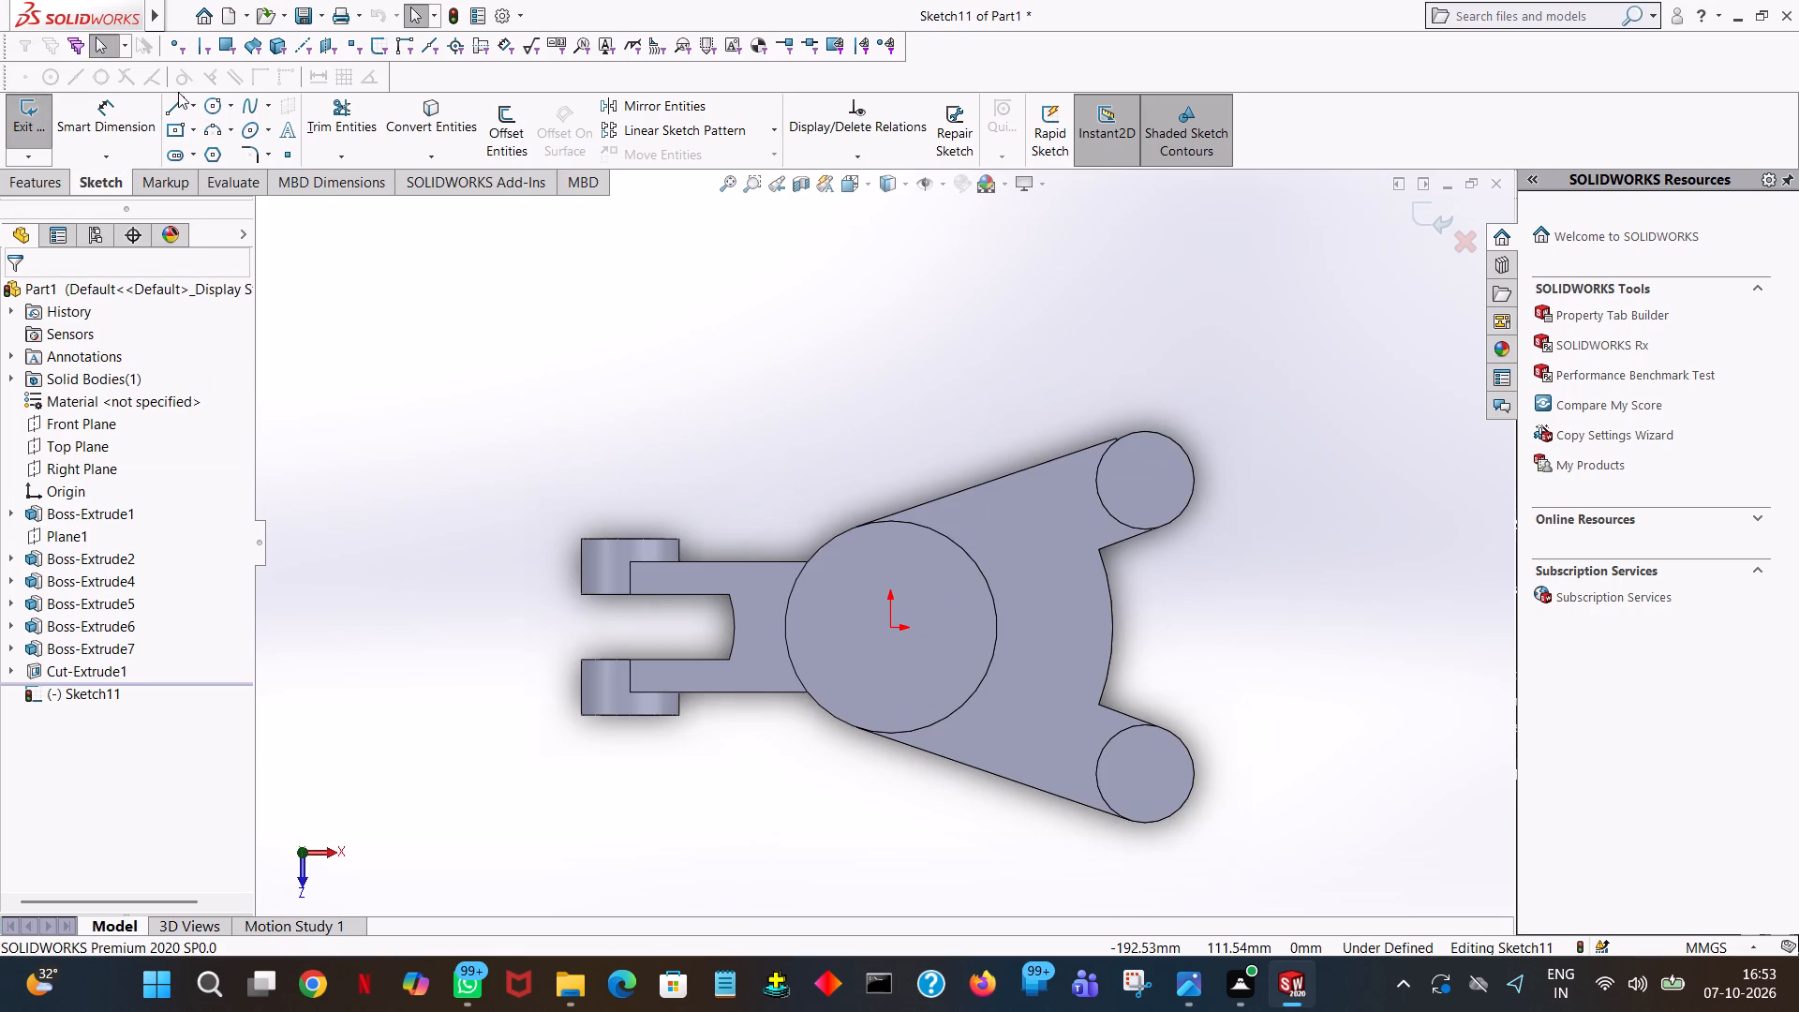
left_click(208, 97)
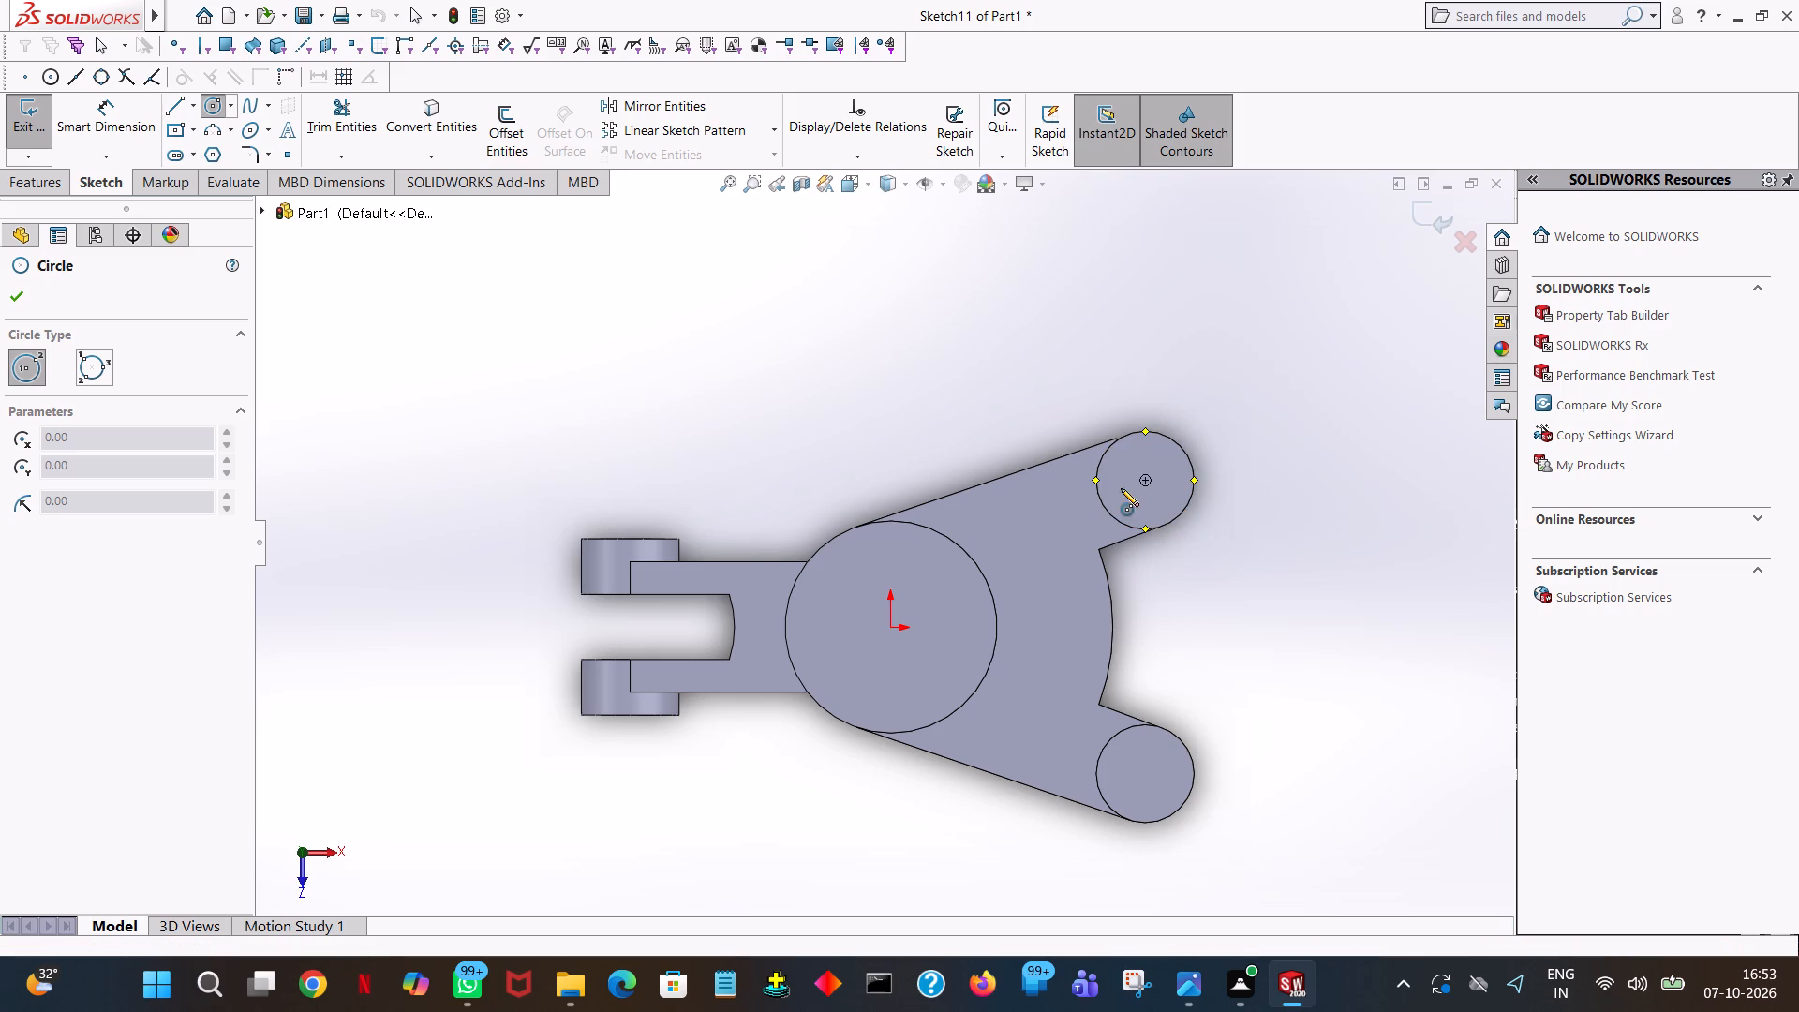
left_click(1144, 483)
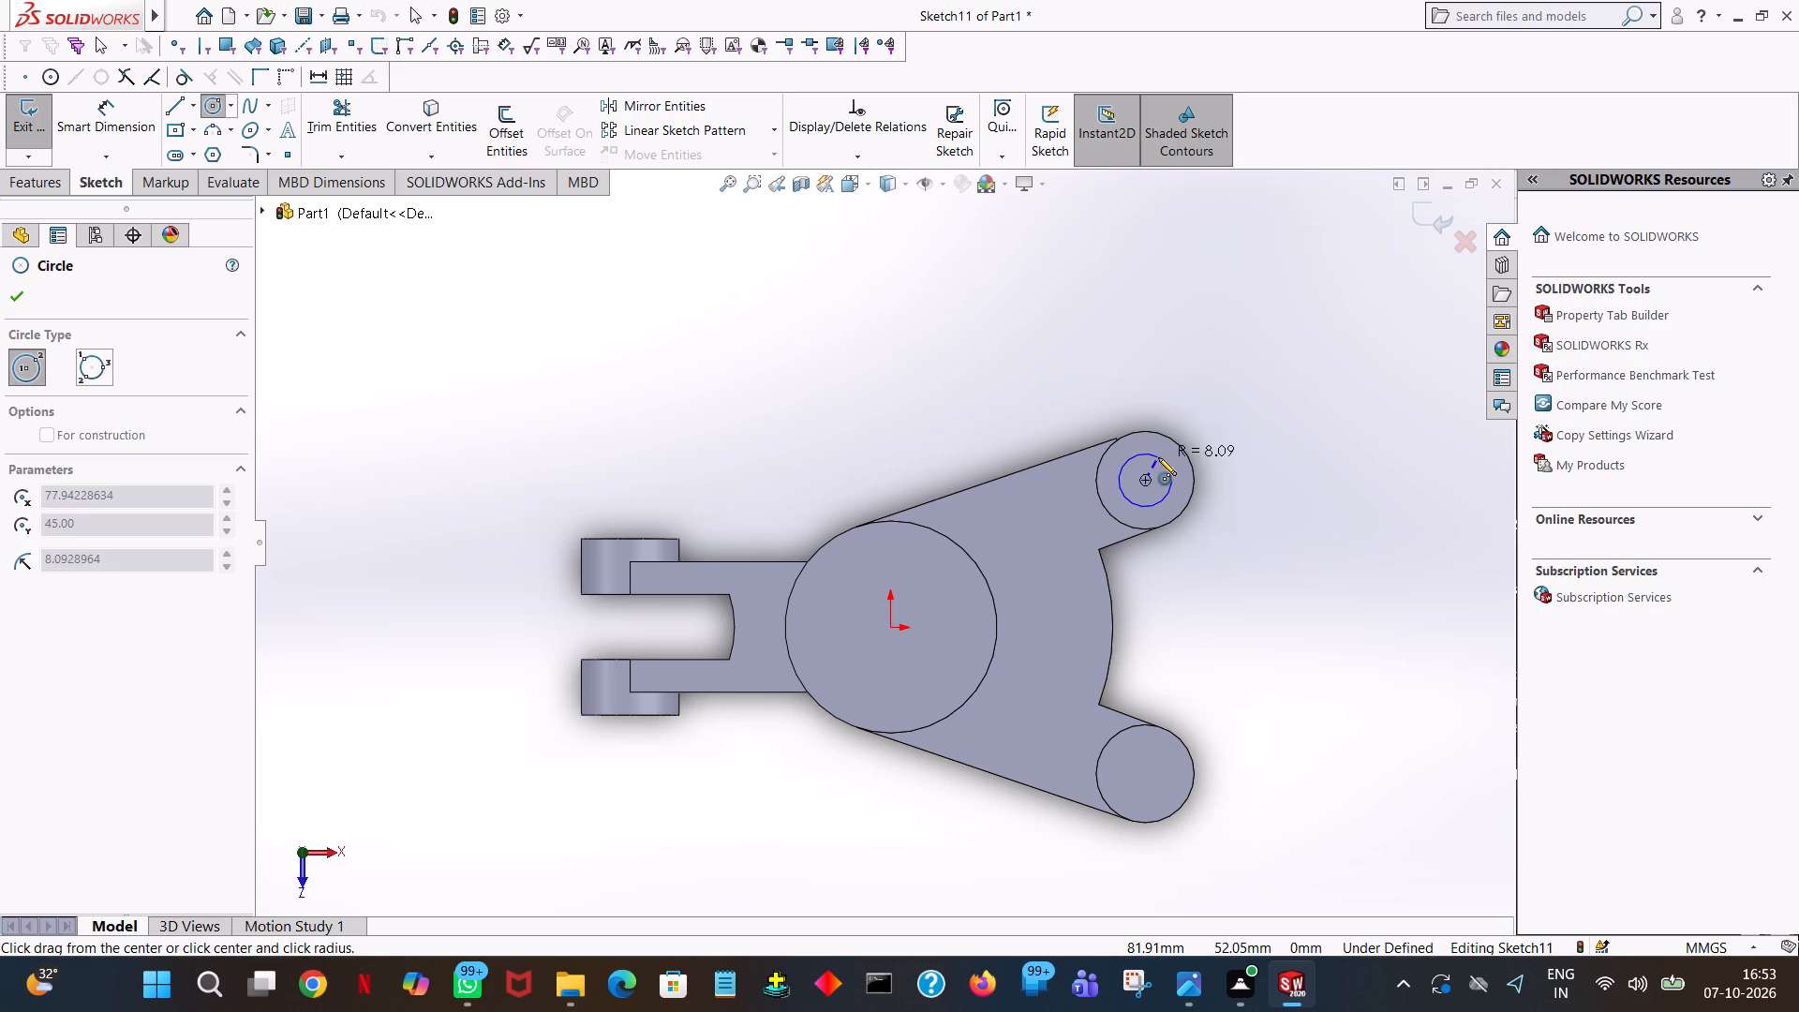
left_click(1158, 457)
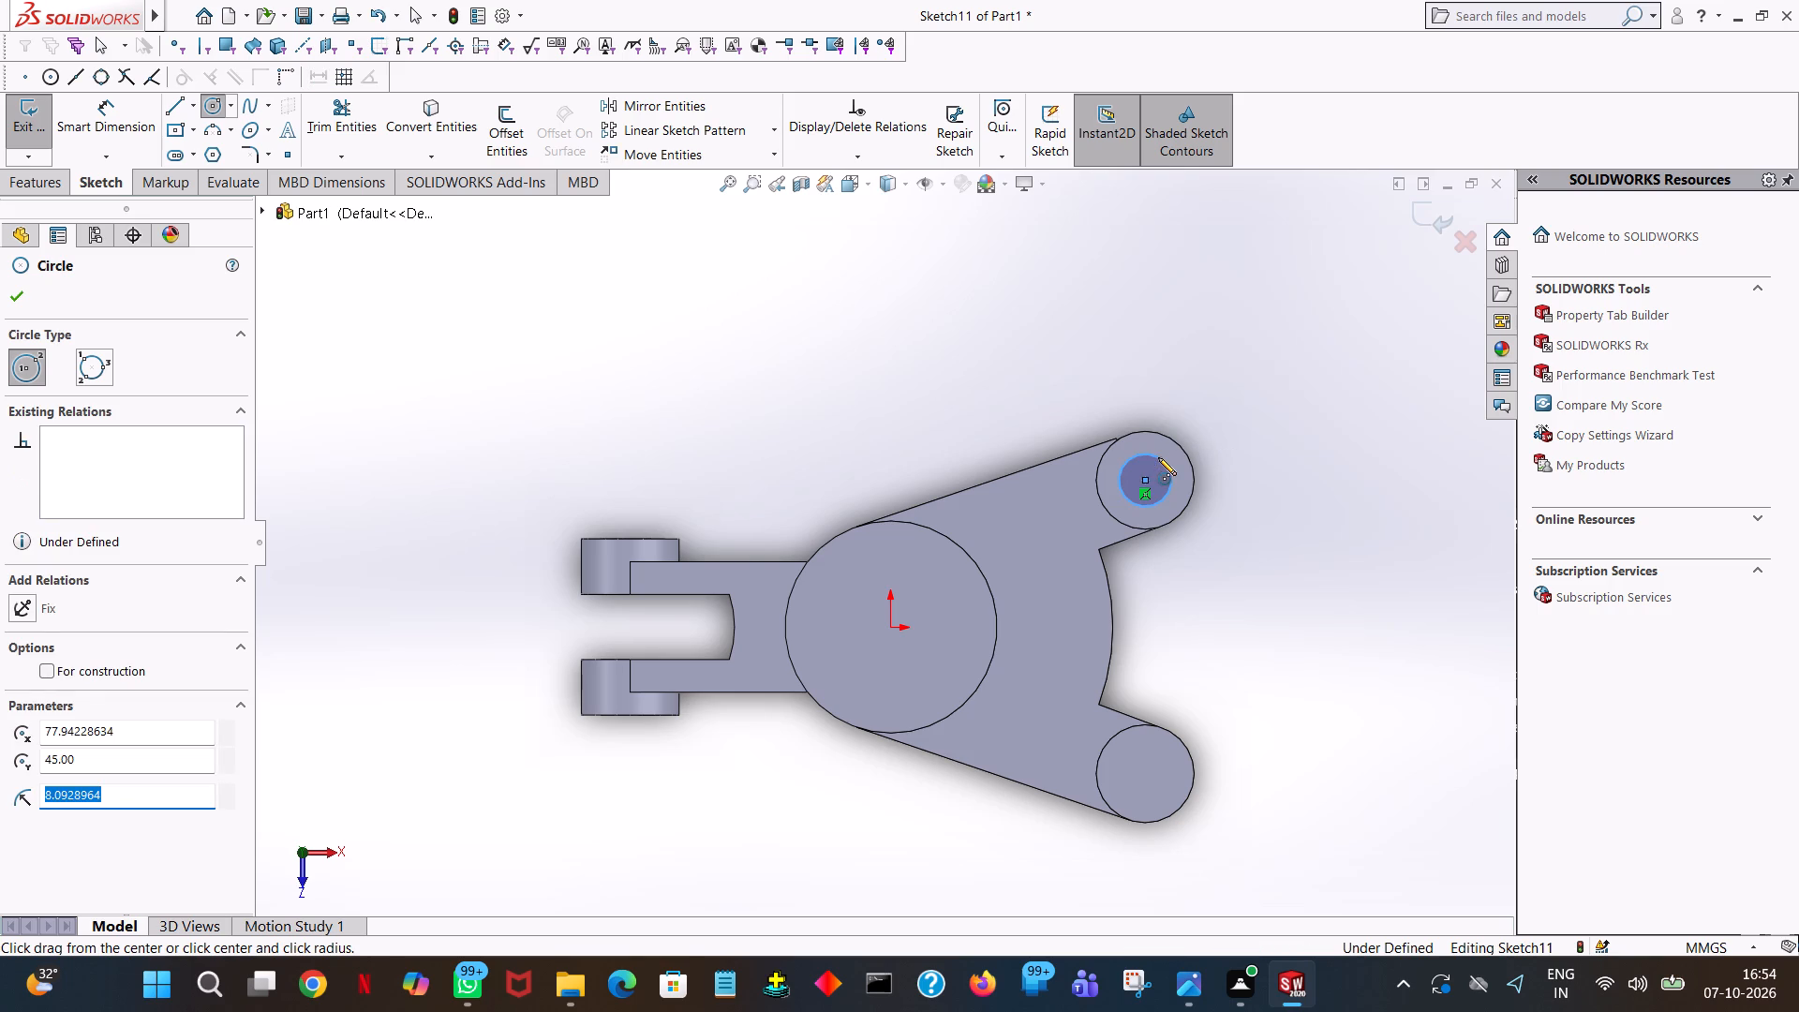
key("9")
key("Return")
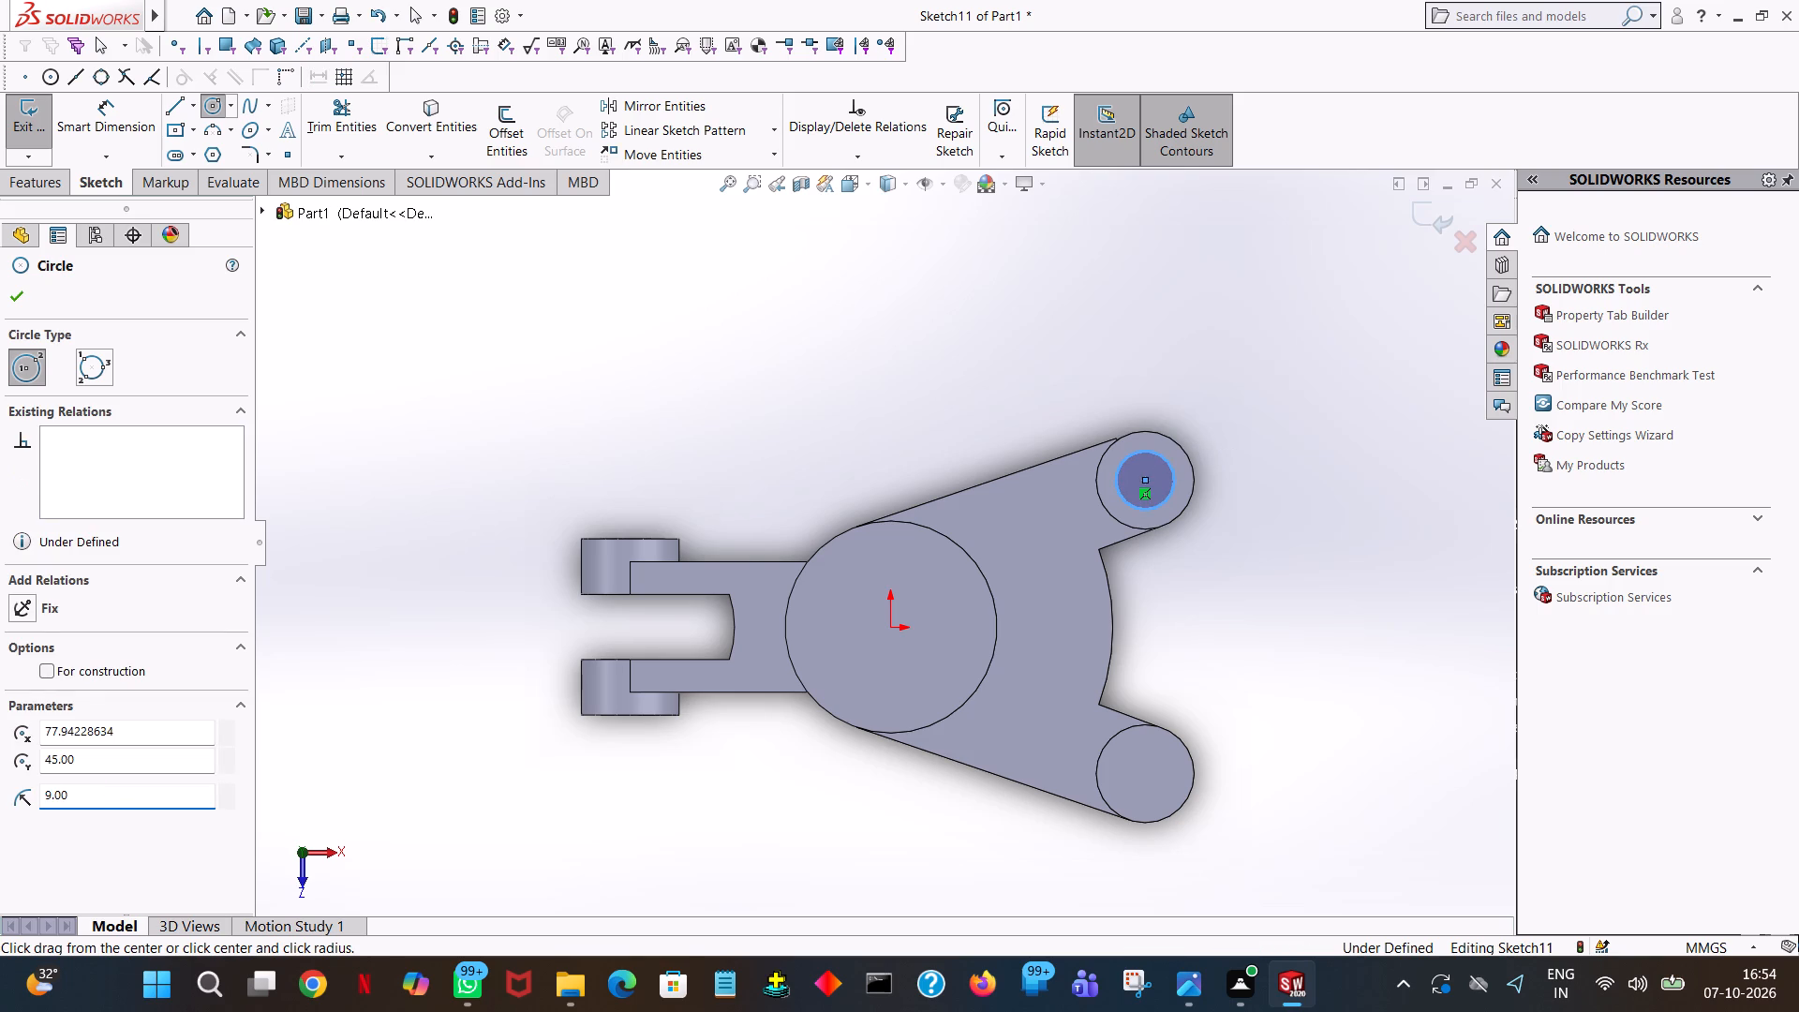
In the same sketch, add a 9 mm radius circle concentric with the other flange end boss.
left_click(1144, 774)
left_click(1152, 746)
key("9")
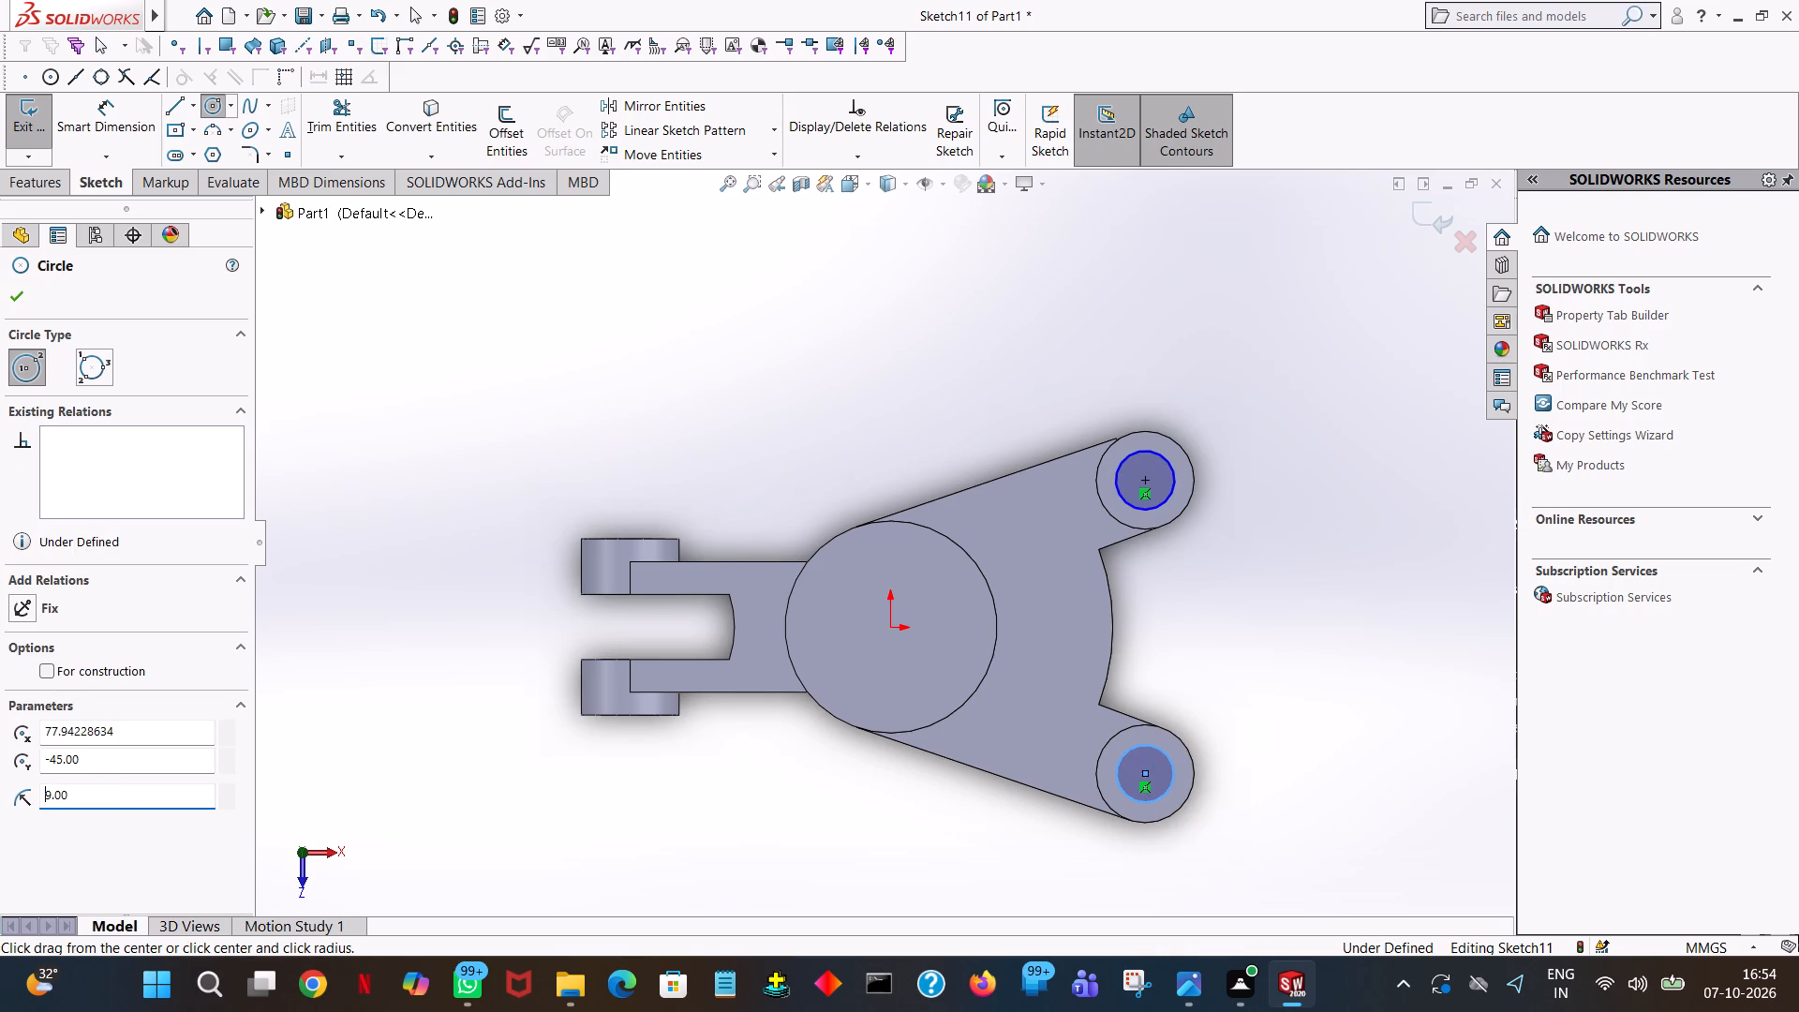
key("Return")
left_click(12, 288)
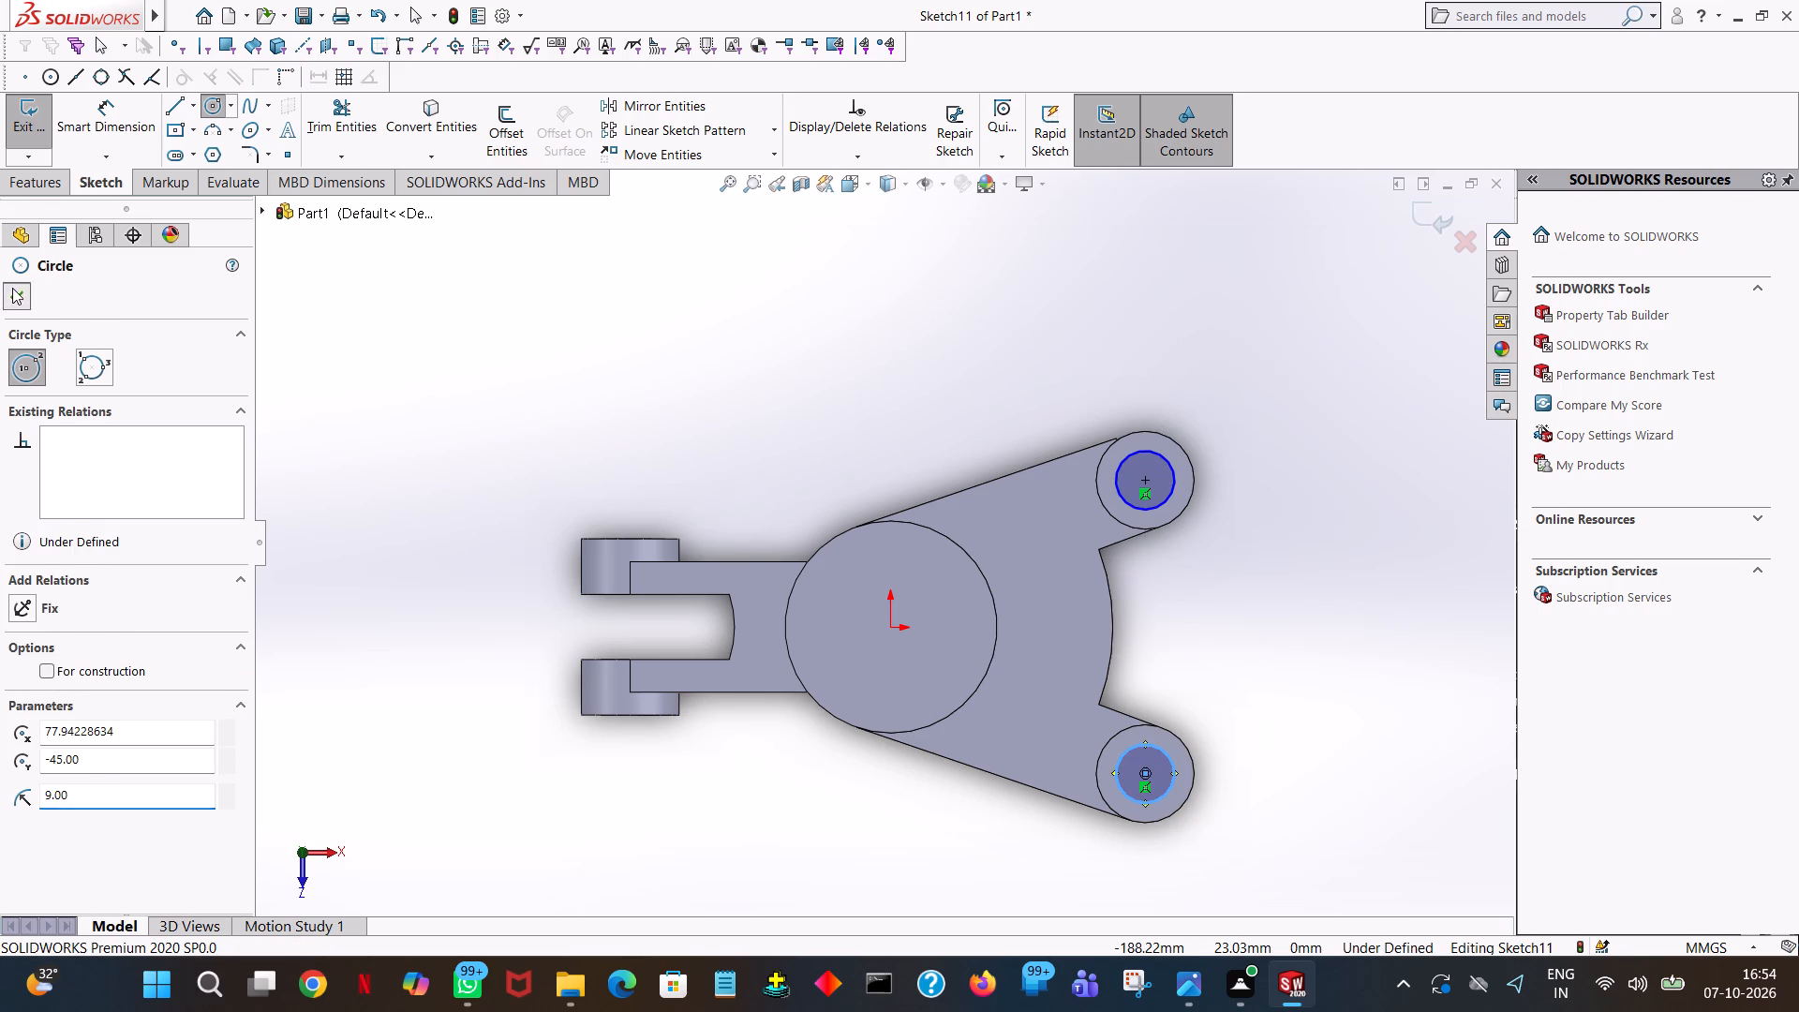
Cut both circles as a blind extrusion 215 mm deep through the two flange end bosses.
left_click(37, 183)
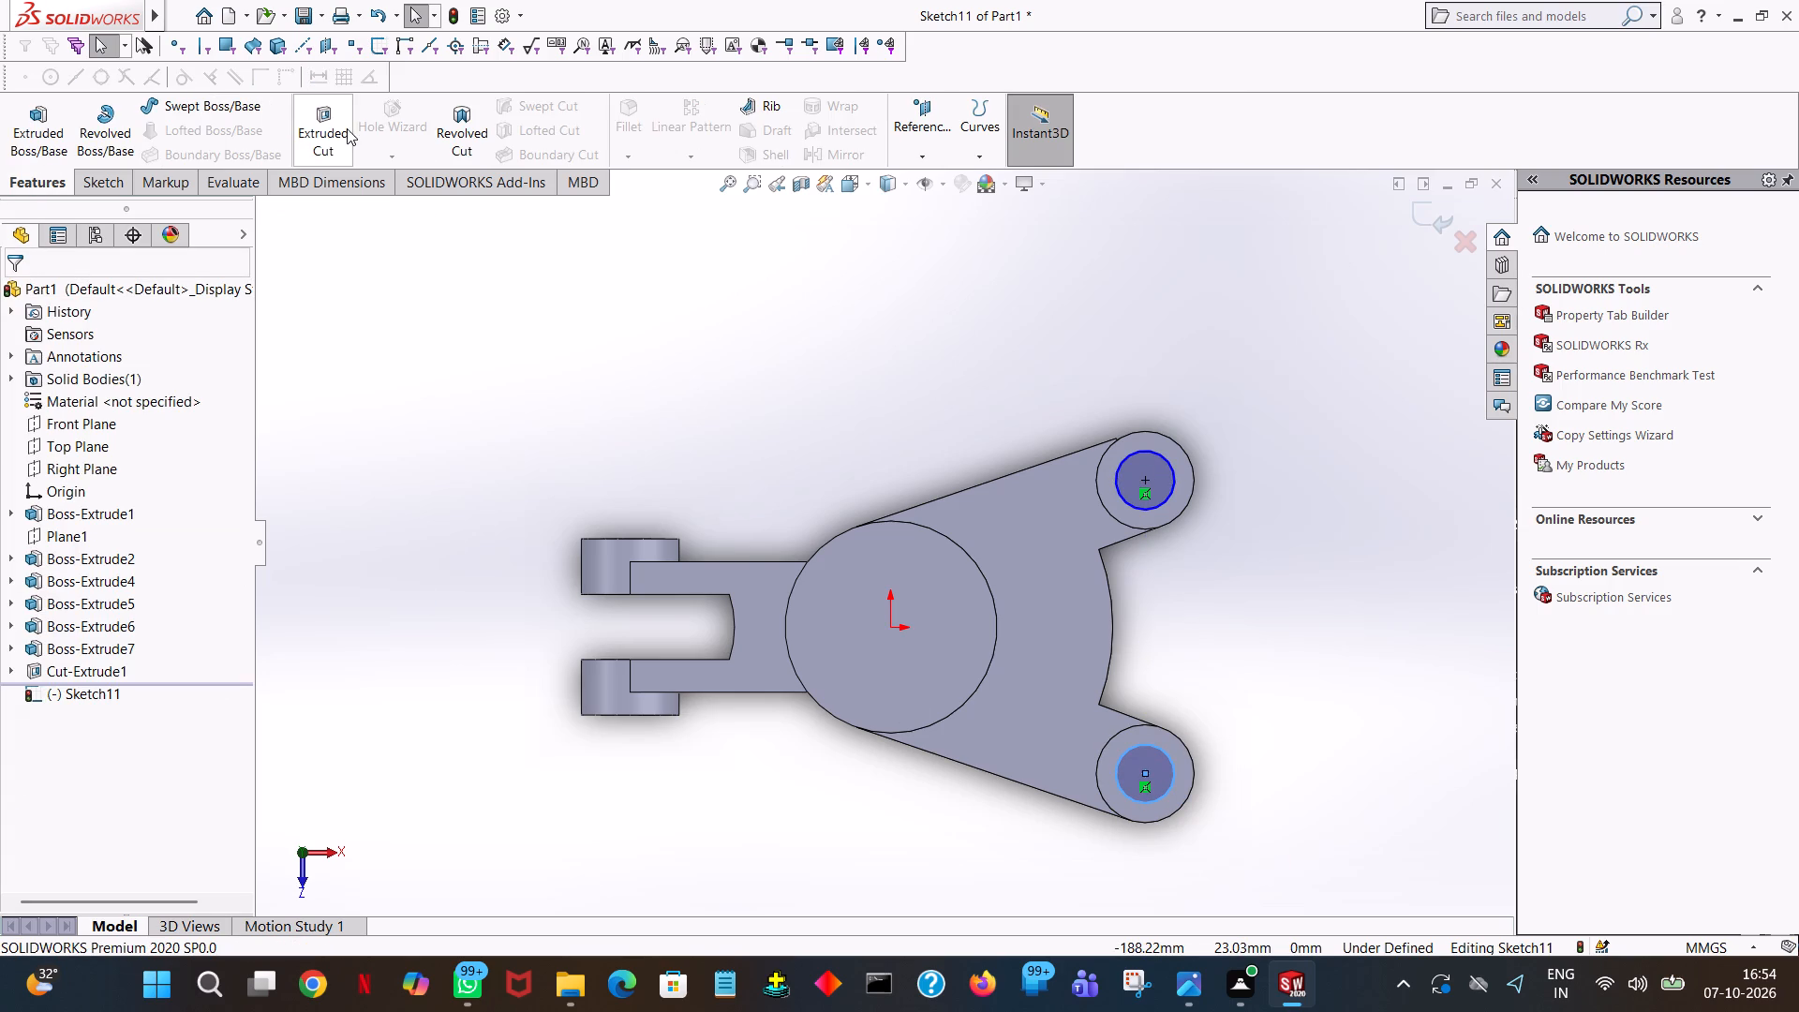
left_click(302, 128)
middle_click_drag(854, 625, 855, 337)
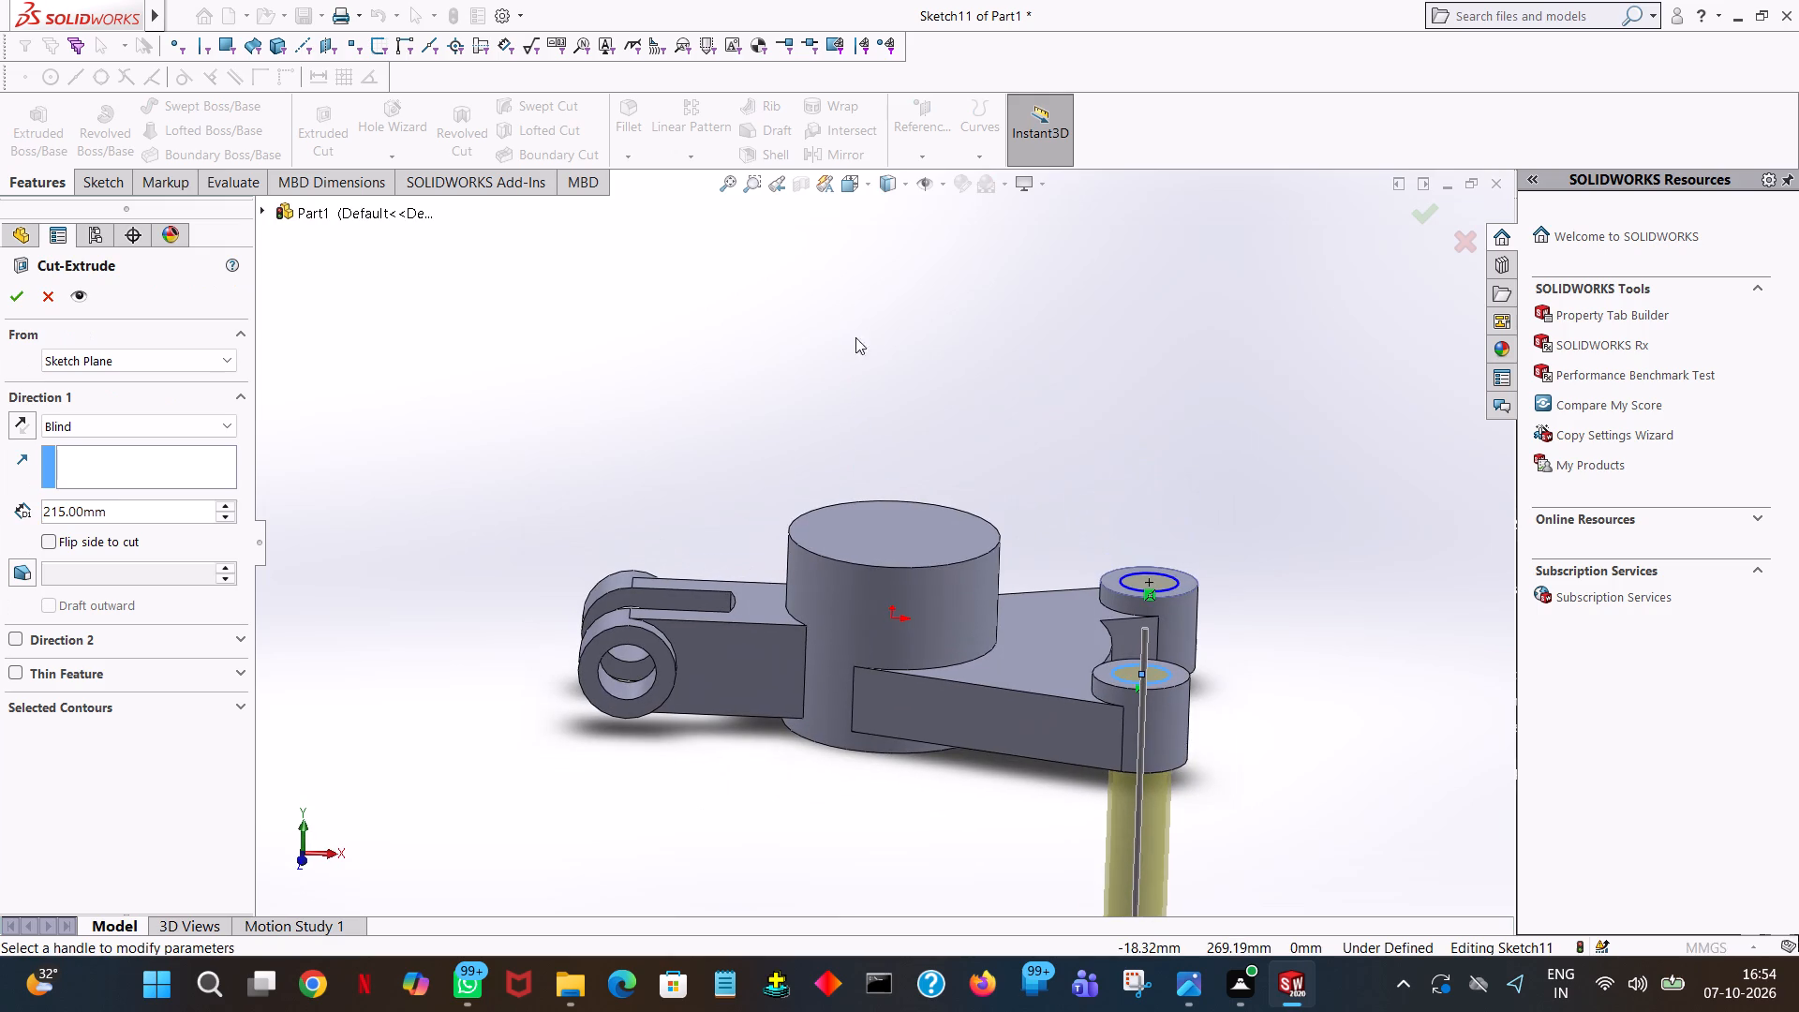
left_click(22, 300)
left_click(591, 387)
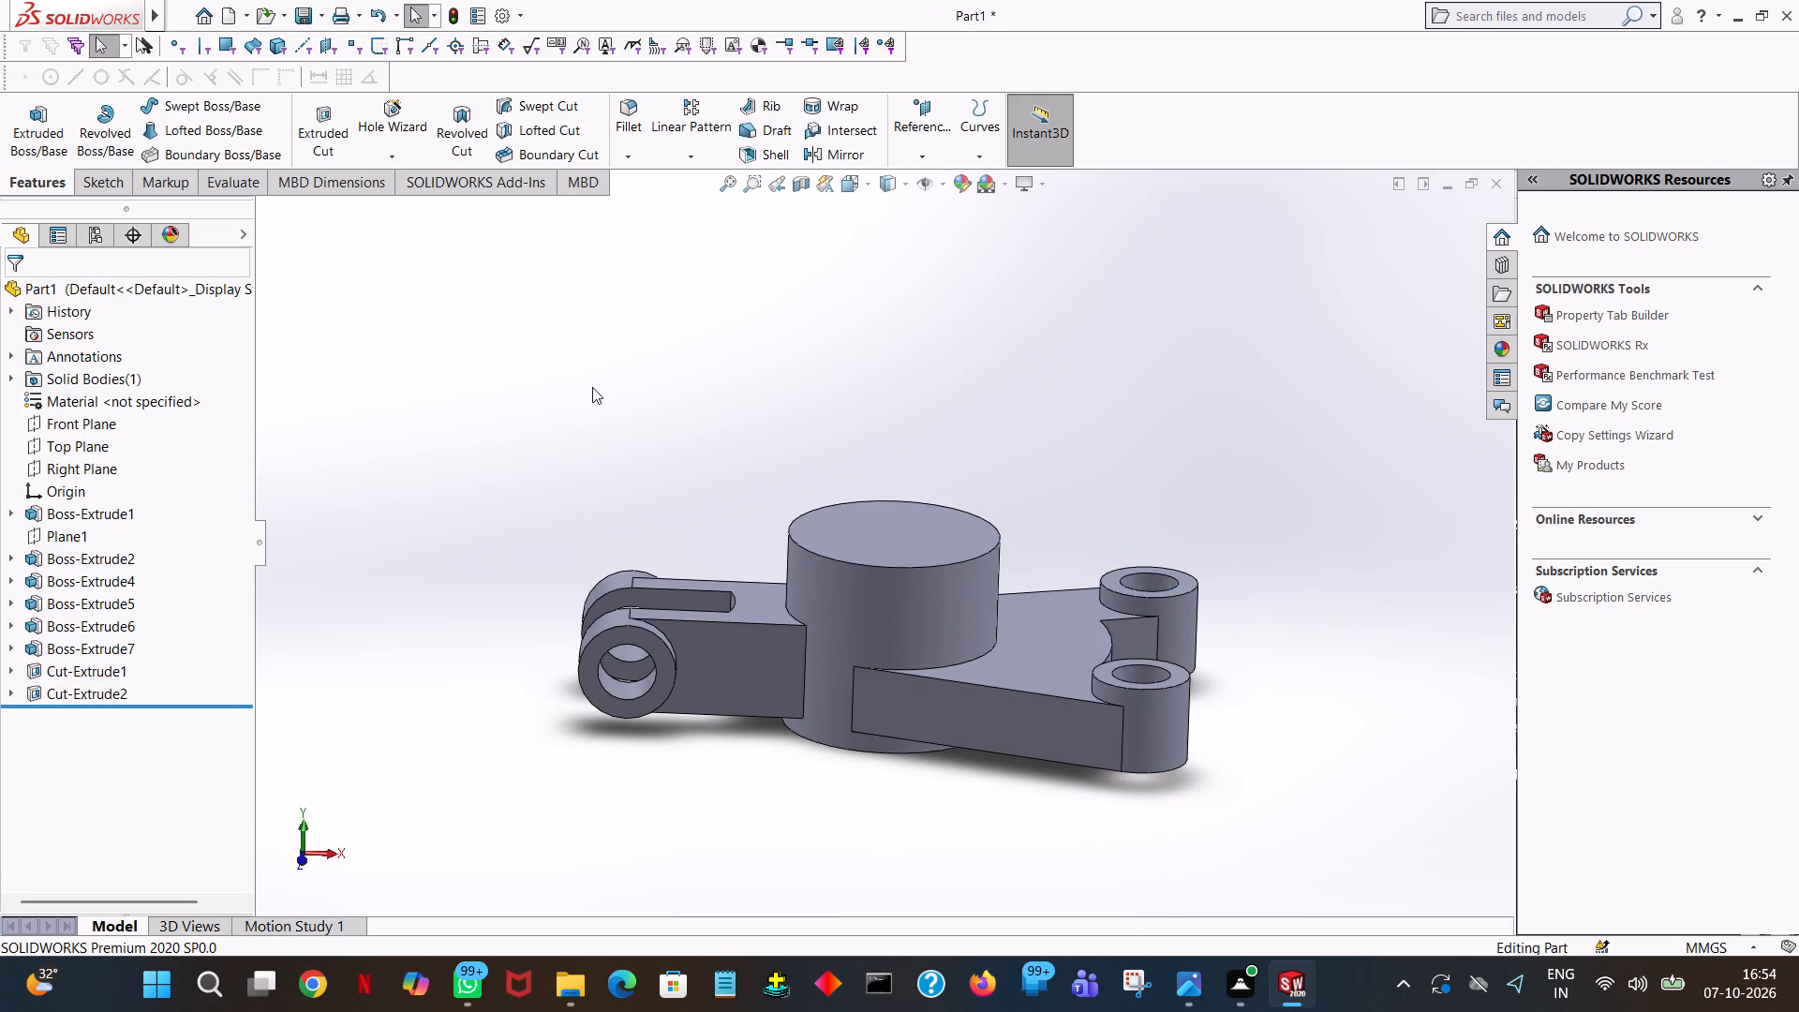
On the top face of the central hub, sketch an origin-centred circle with a radius of 35/2 mm for a cut.
middle_click_drag(613, 404, 646, 601)
left_click(325, 123)
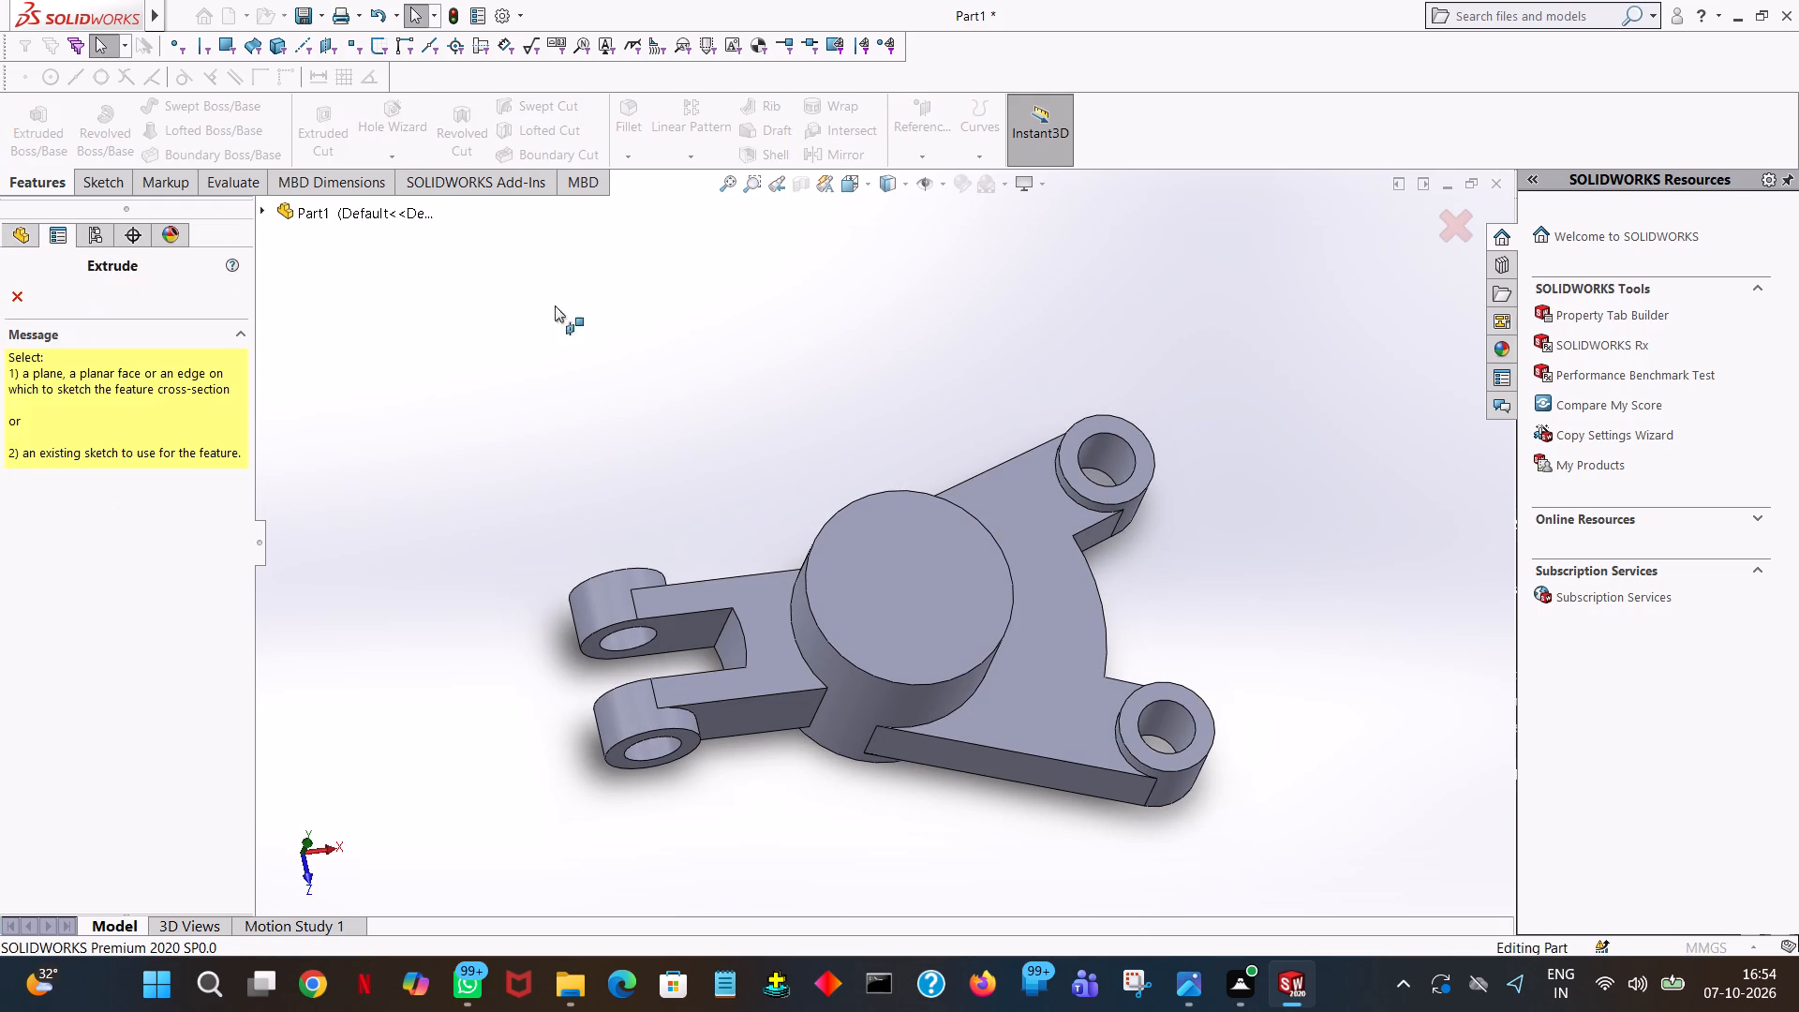
left_click(899, 563)
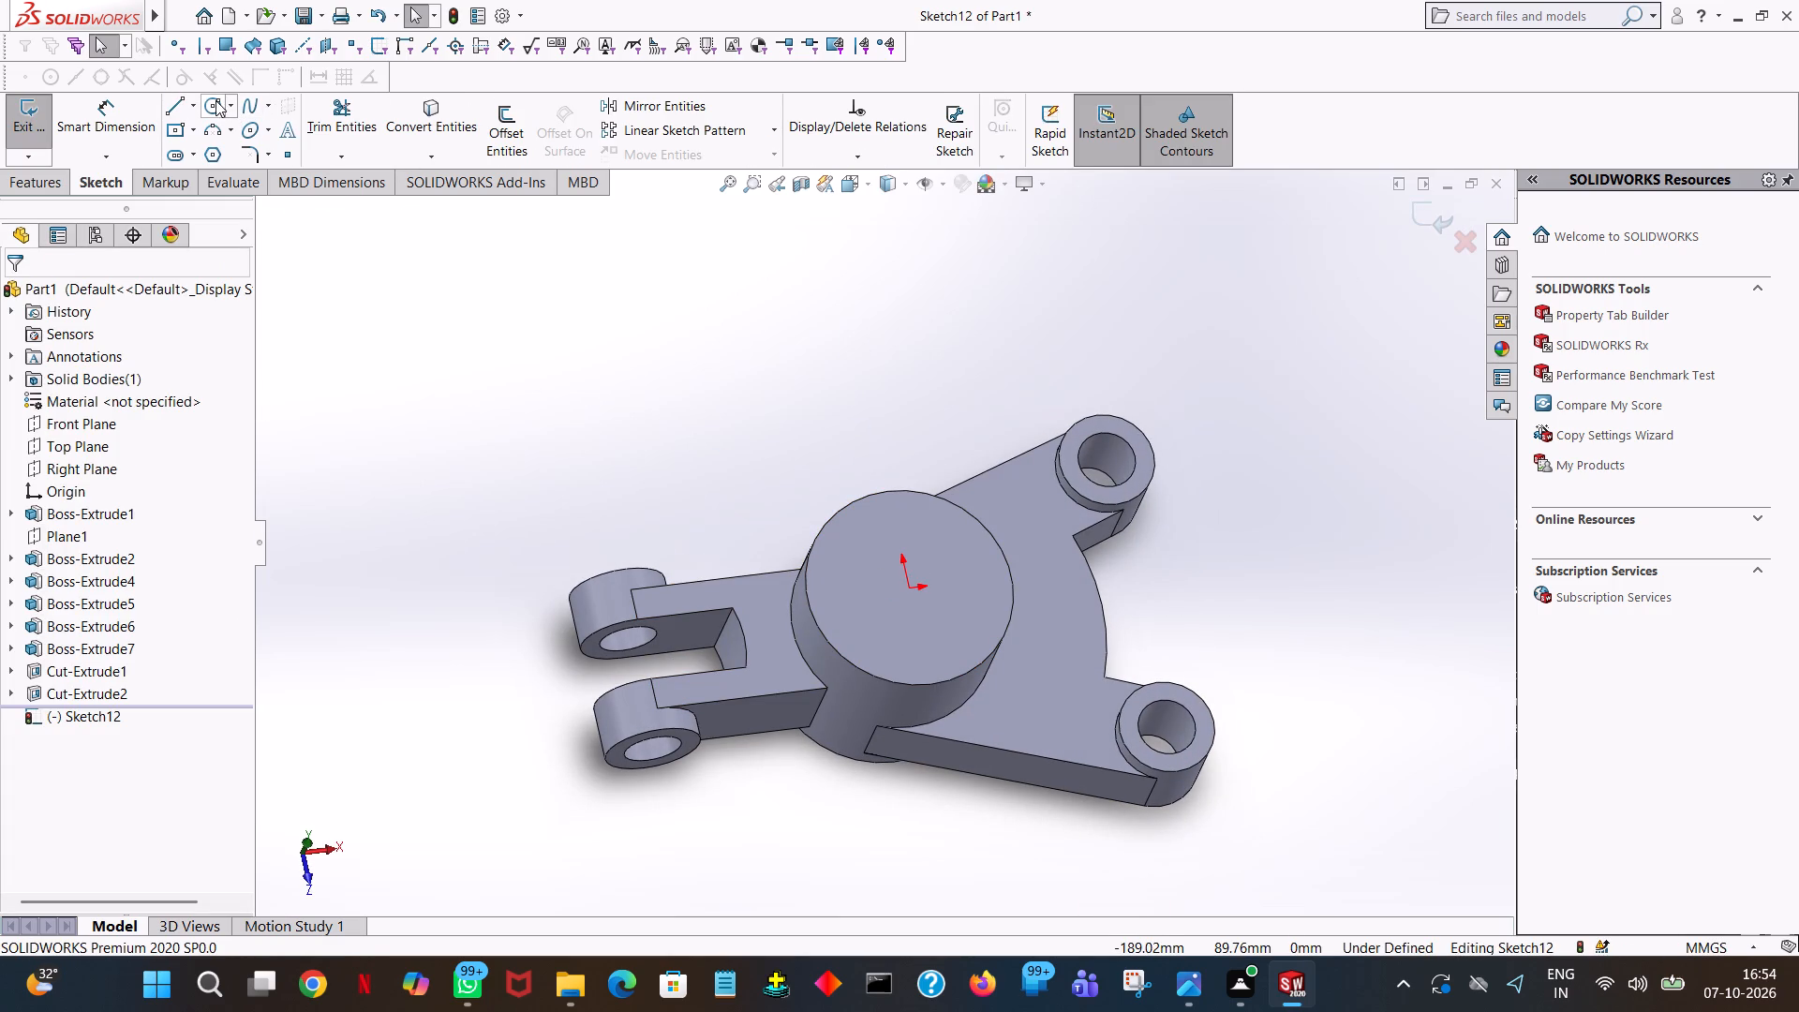
left_click(216, 100)
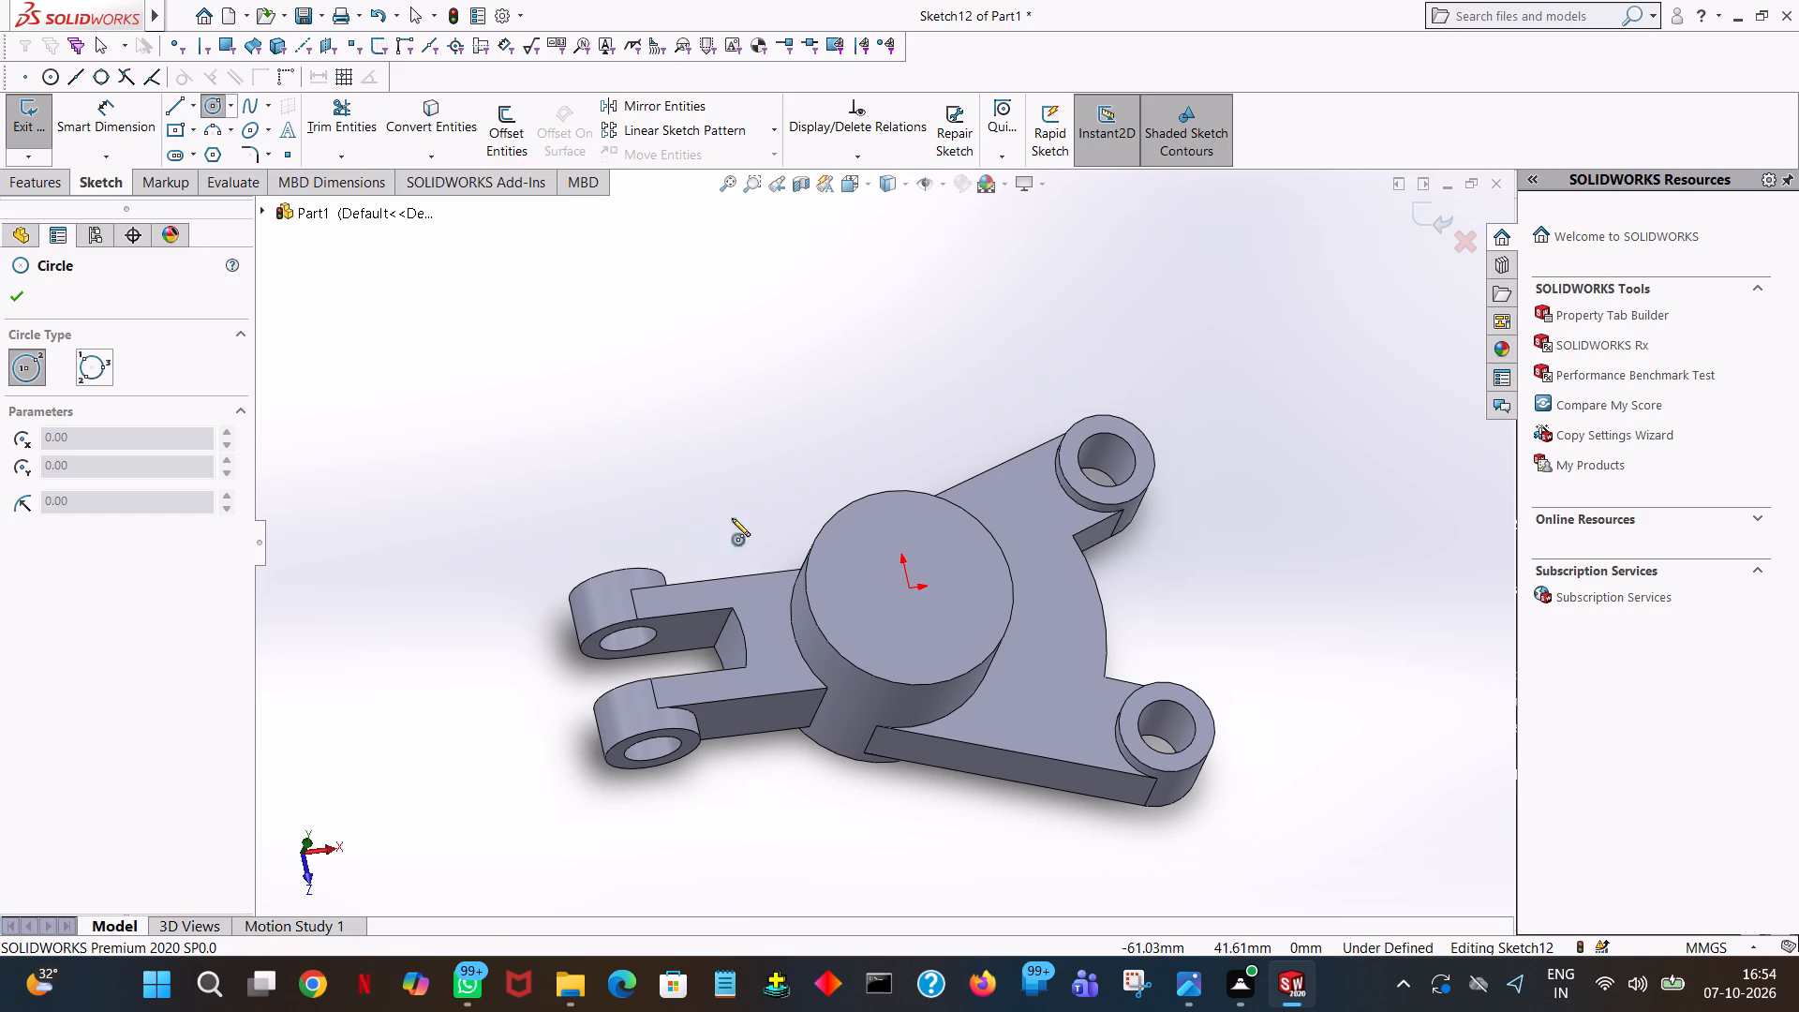
left_click(906, 588)
left_click(935, 513)
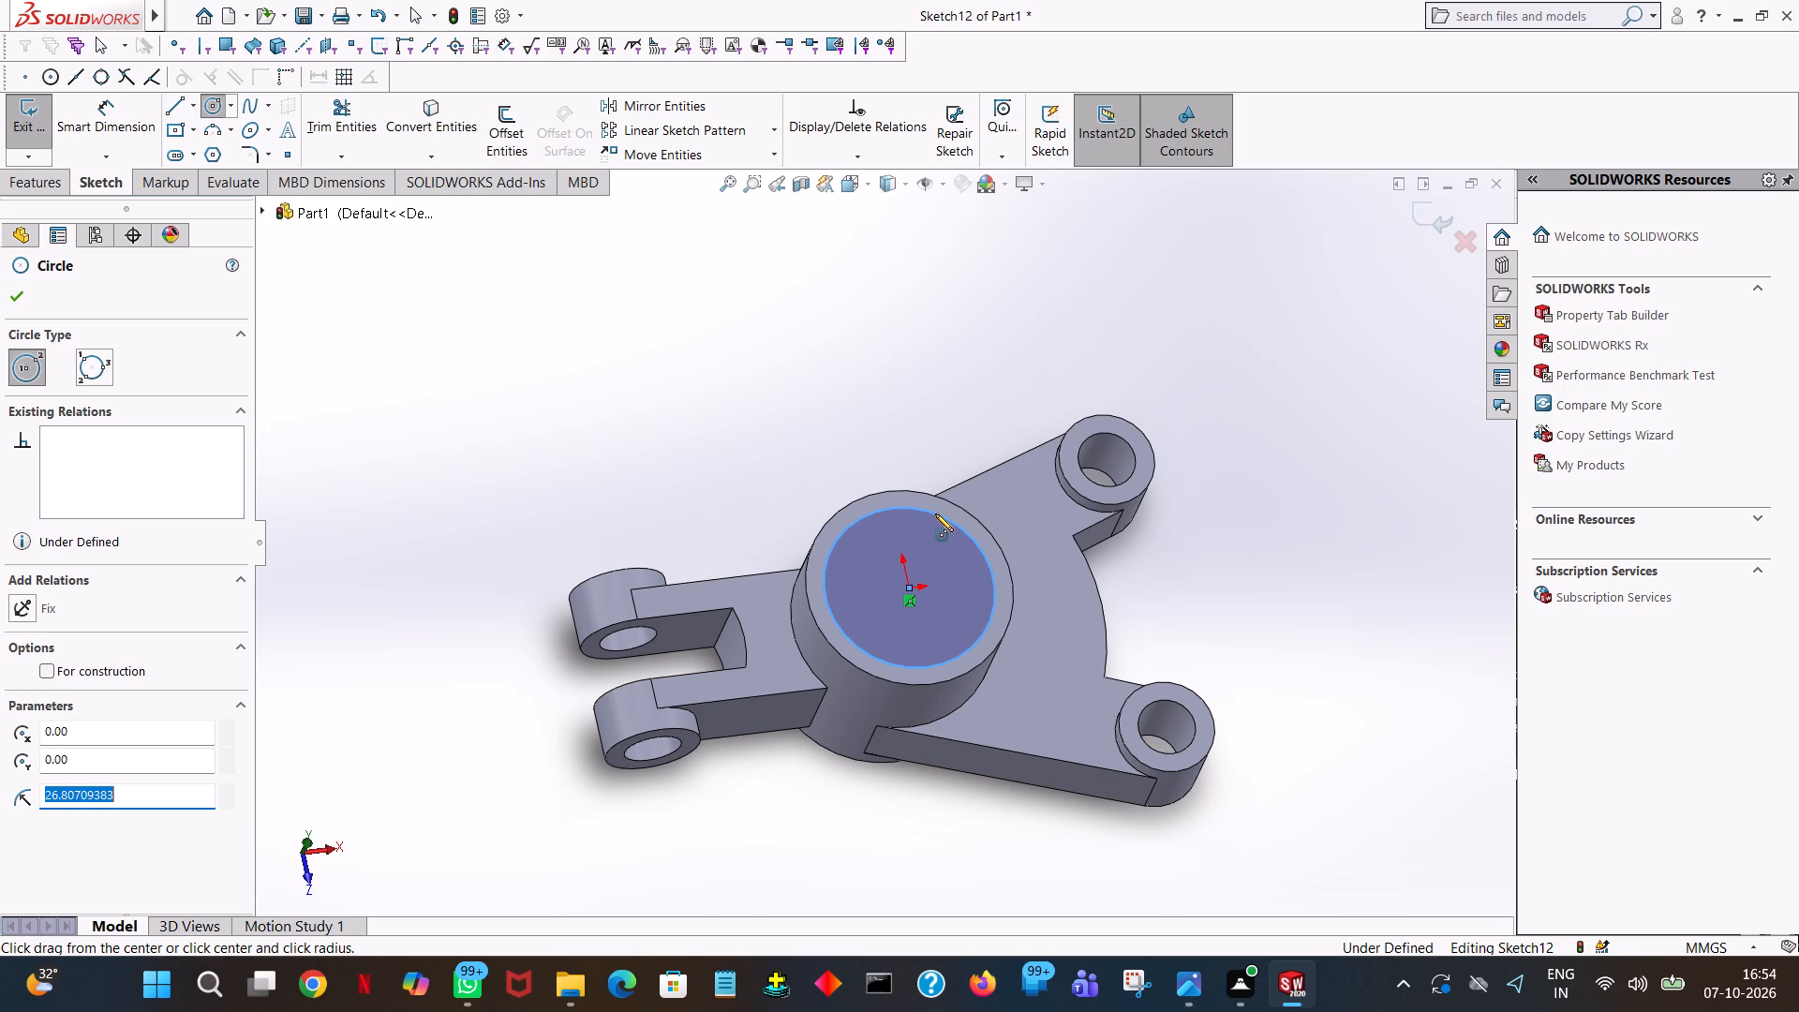
type("35/2")
key("Return")
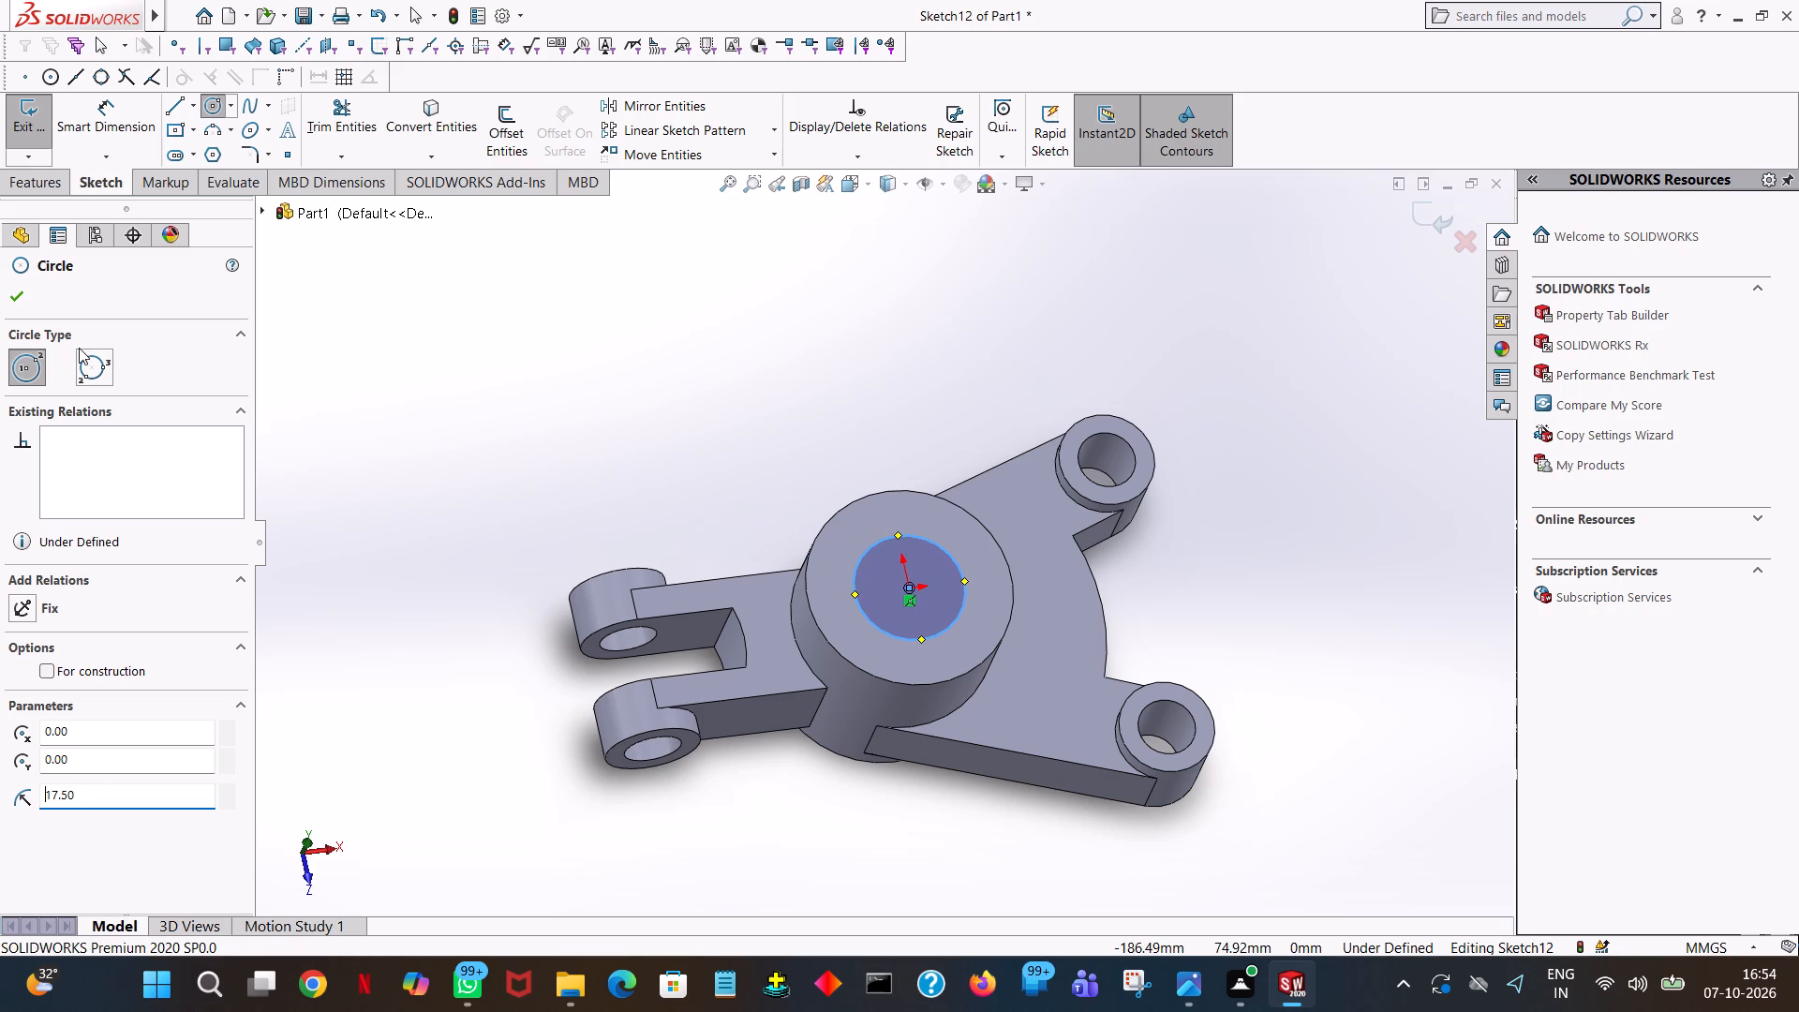
left_click(15, 295)
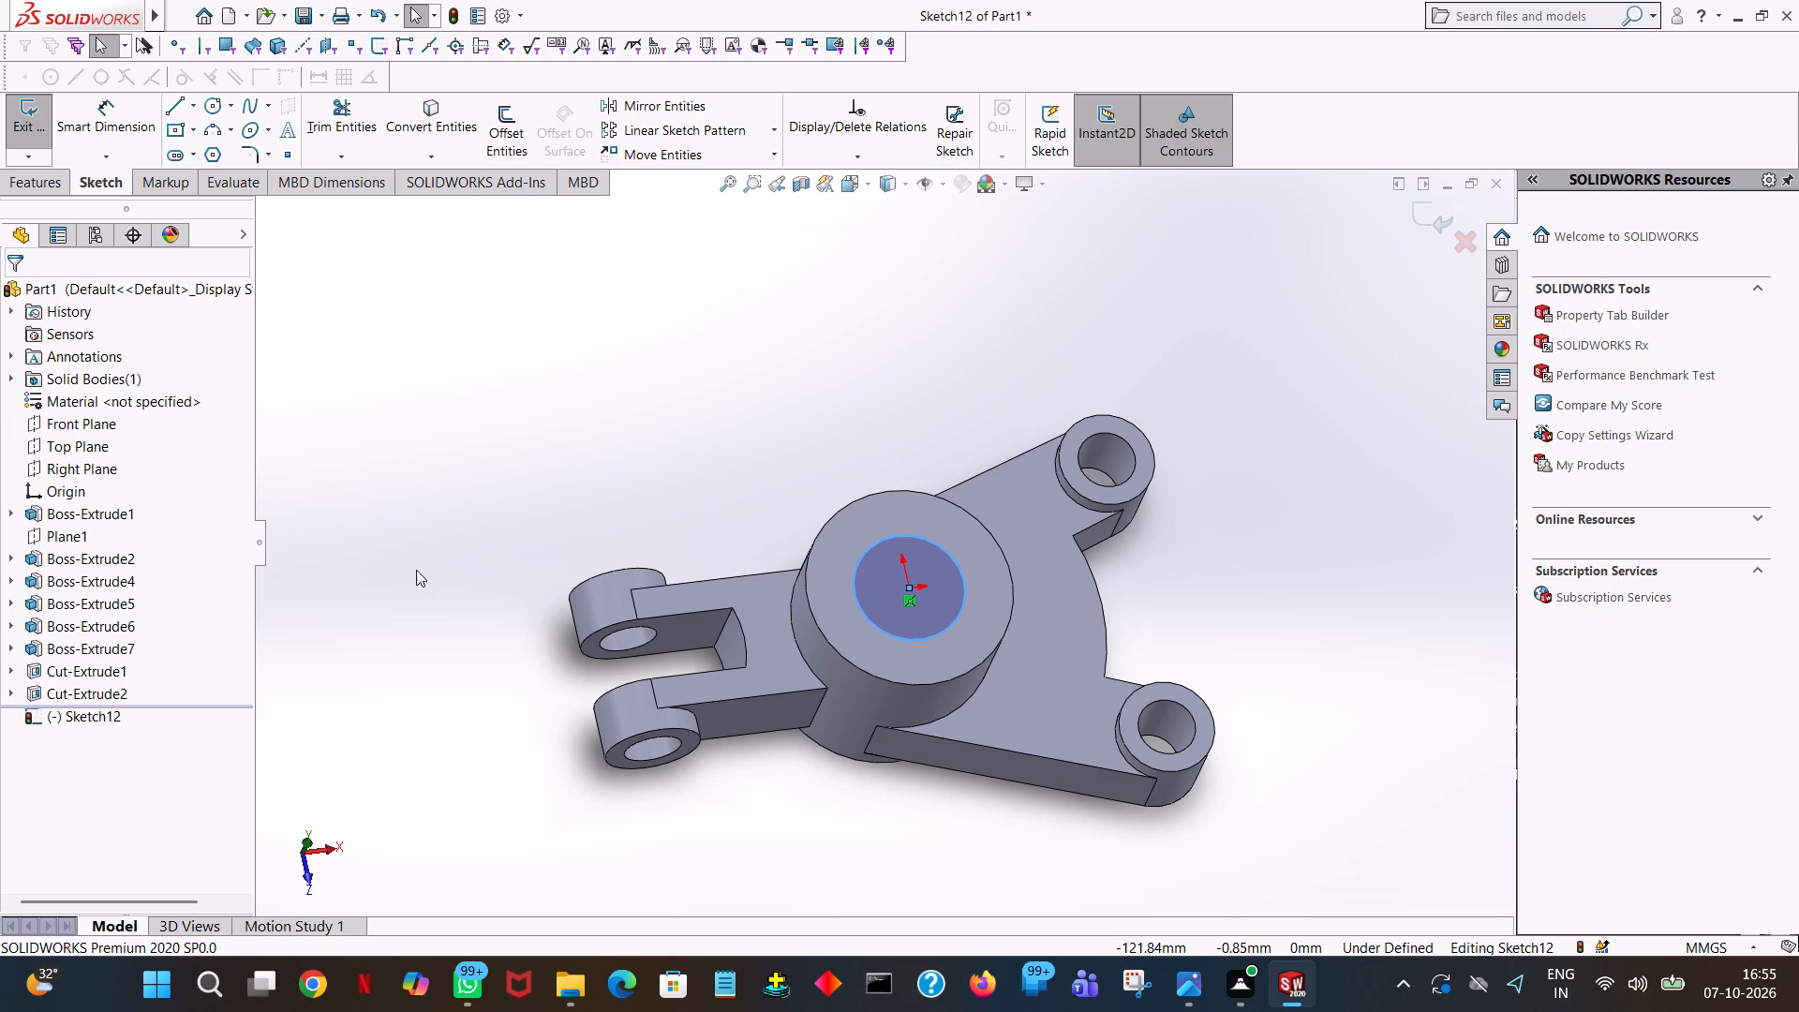
Cut the circle as a blind extrusion 215 mm deep down through the central hub.
left_click(8, 179)
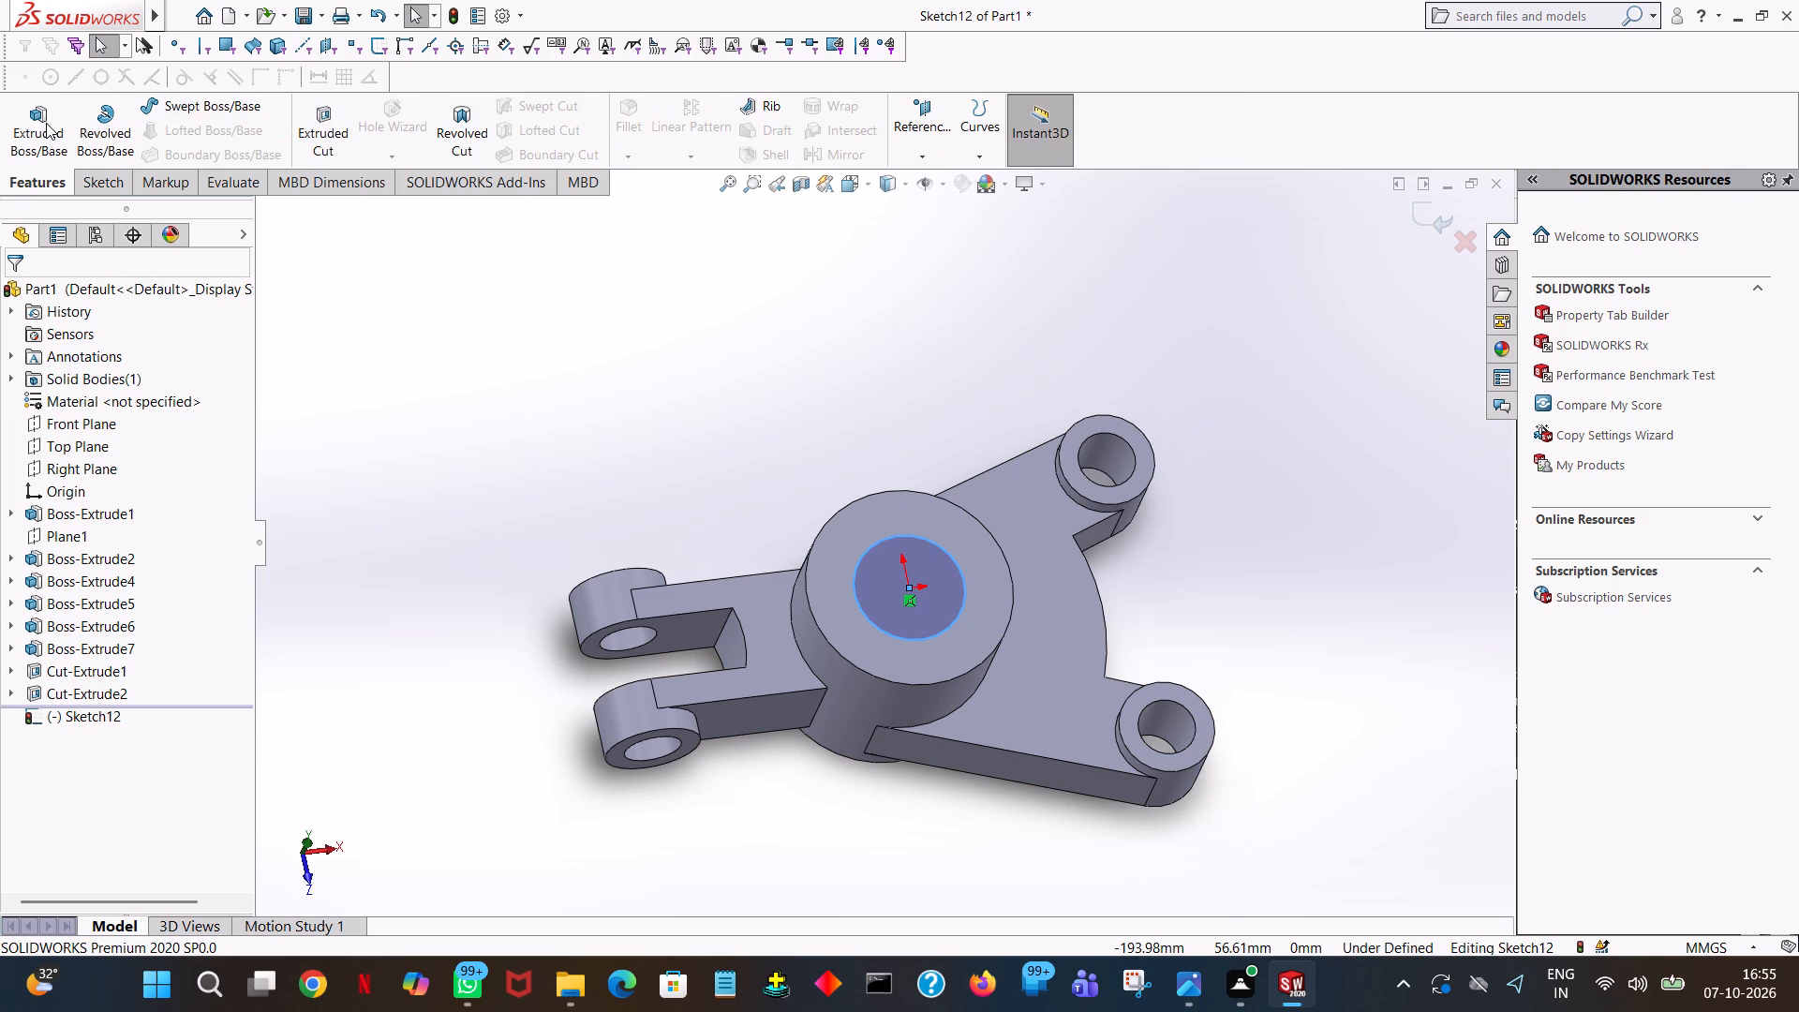
left_click(315, 115)
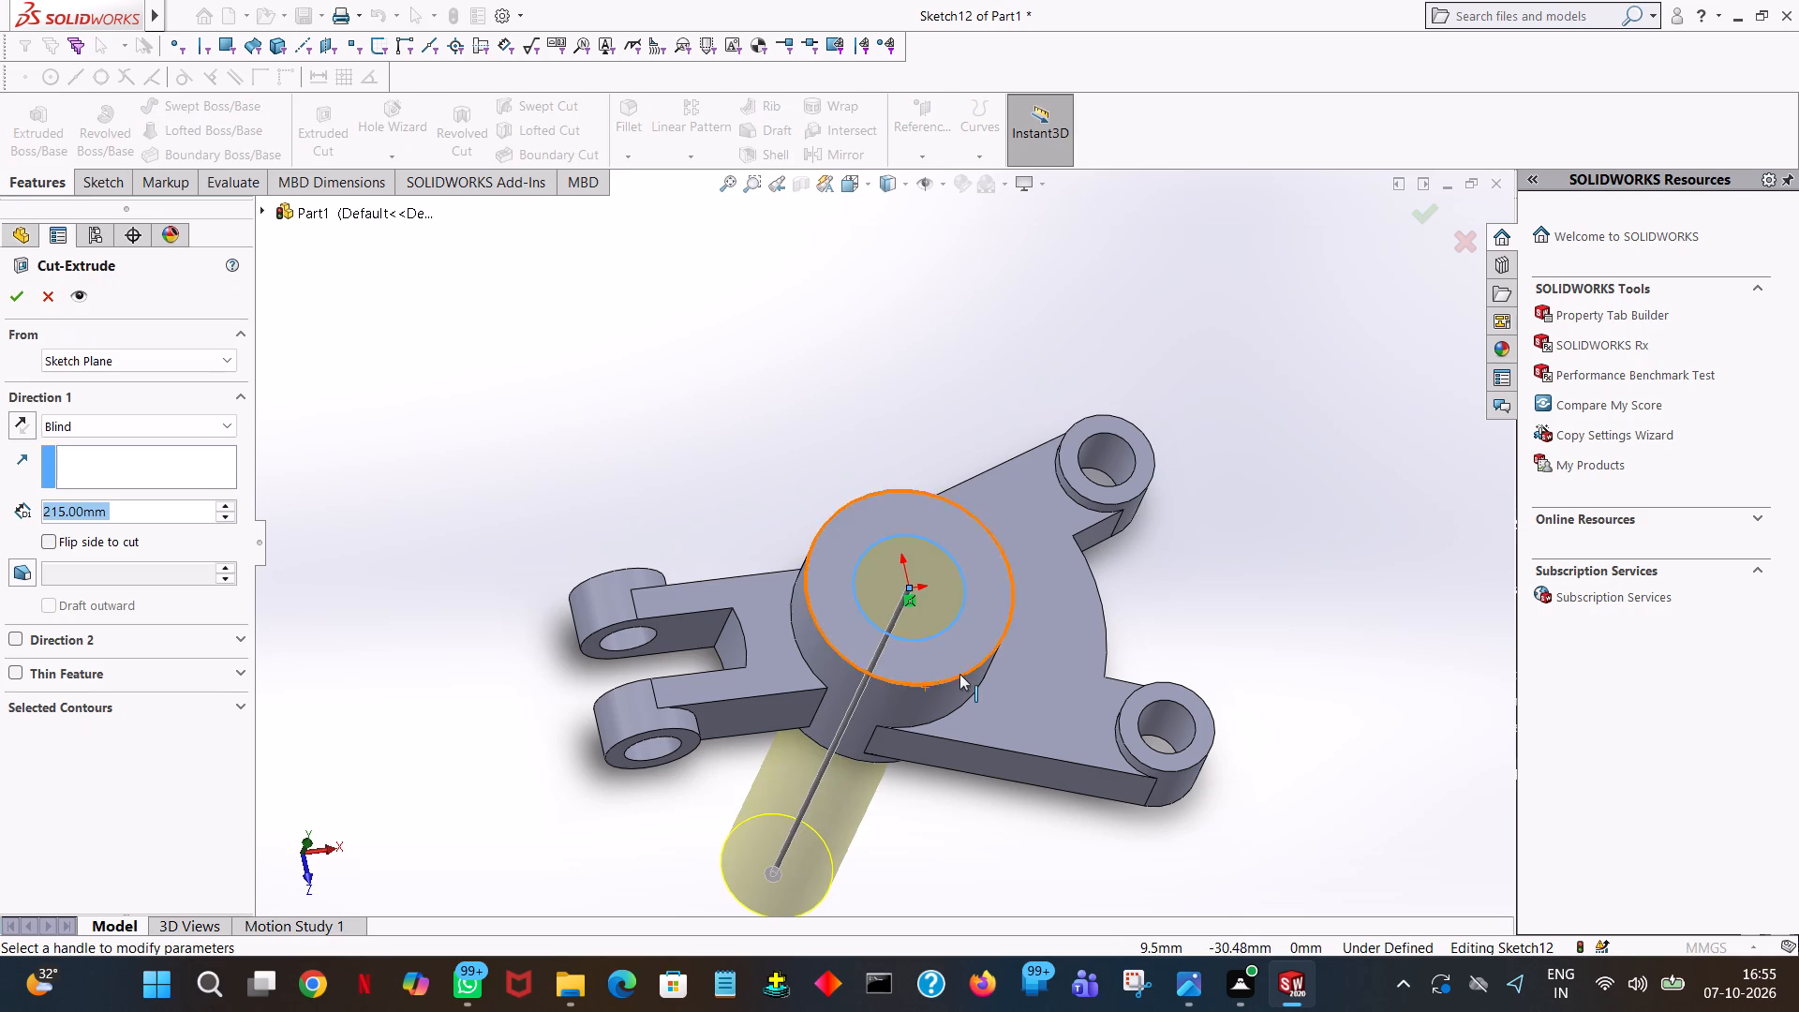
middle_click_drag(952, 655, 988, 483)
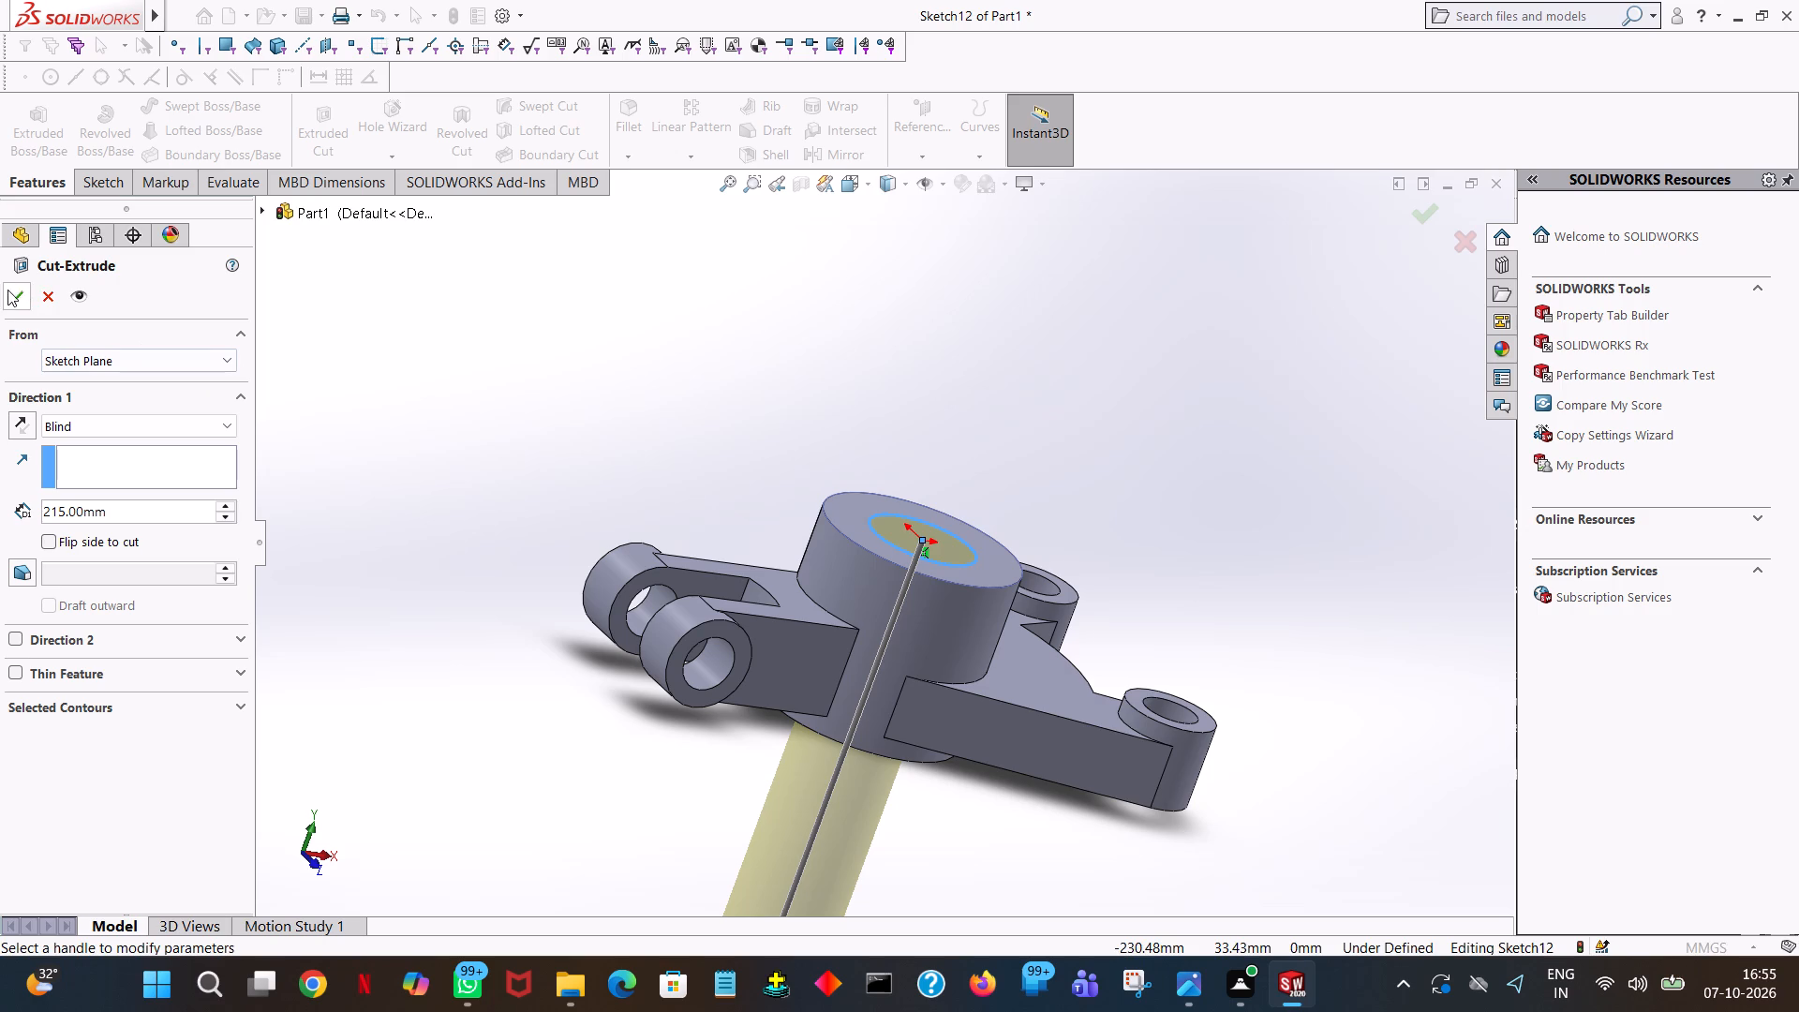
left_click(7, 290)
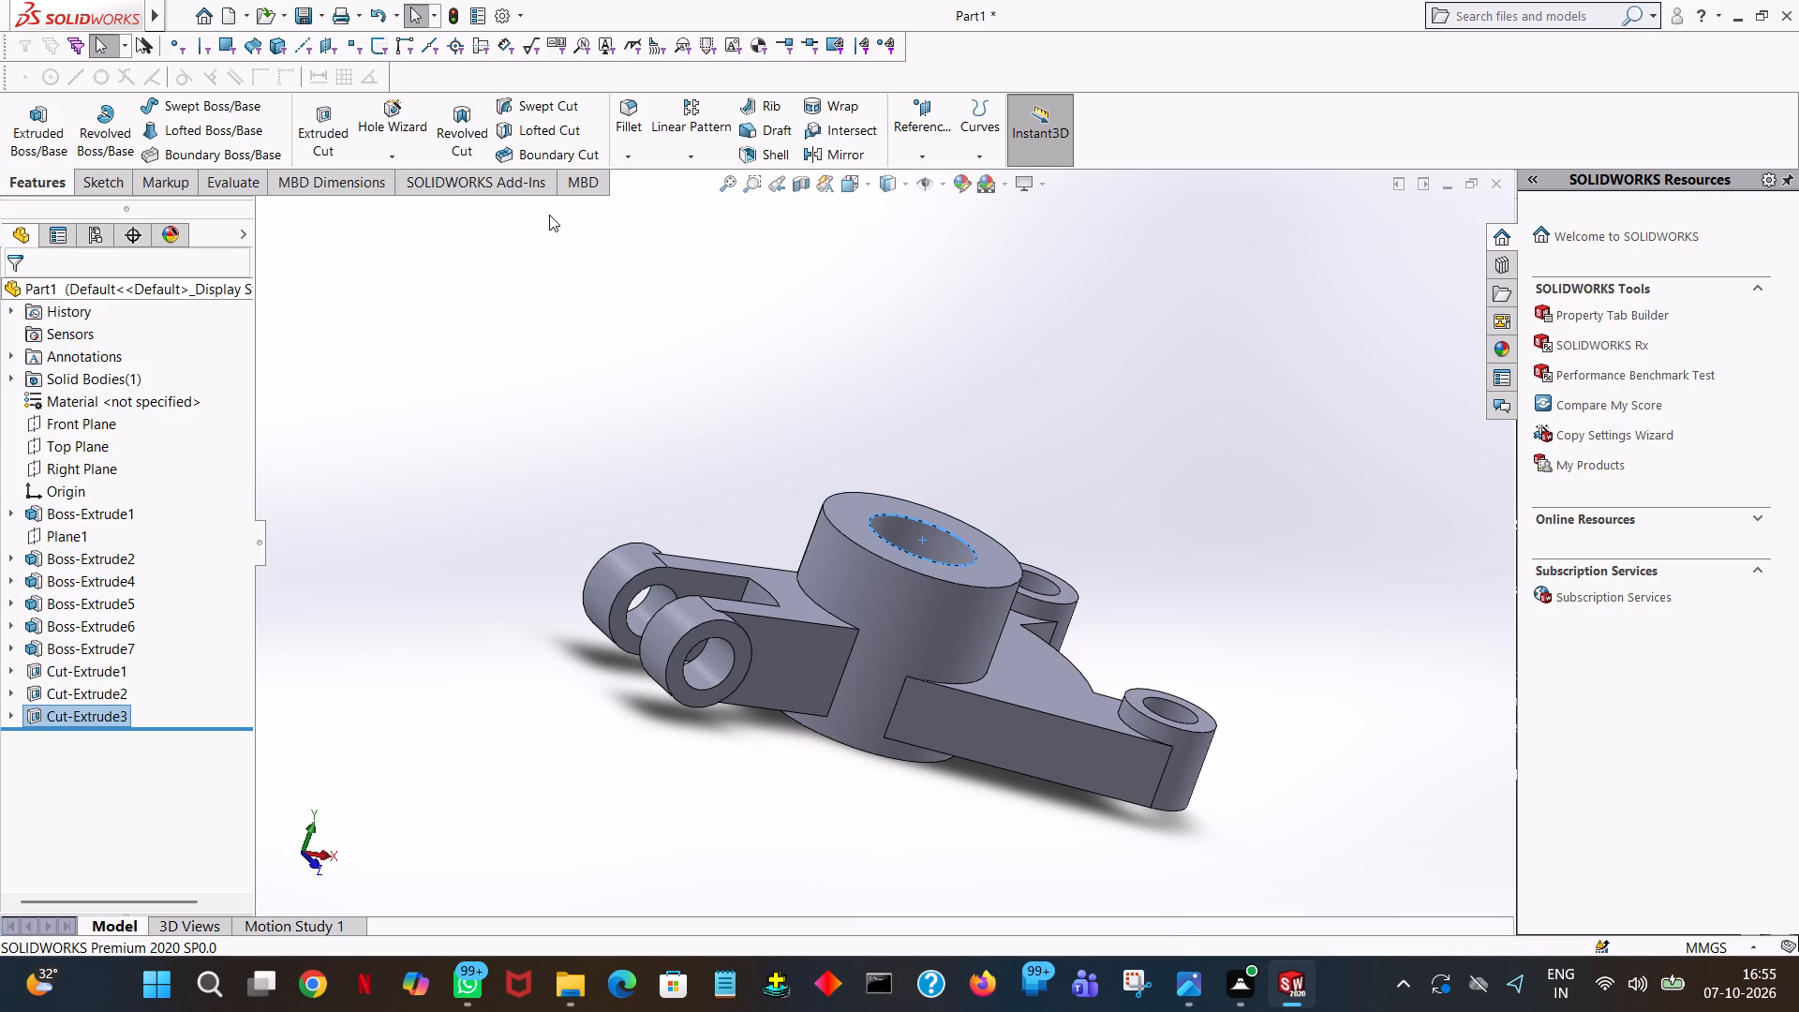
left_click(800, 334)
Create a reference plane parallel to the Front Plane, offset 65/2 mm toward the outer side of the hub.
middle_click_drag(1075, 461, 978, 695)
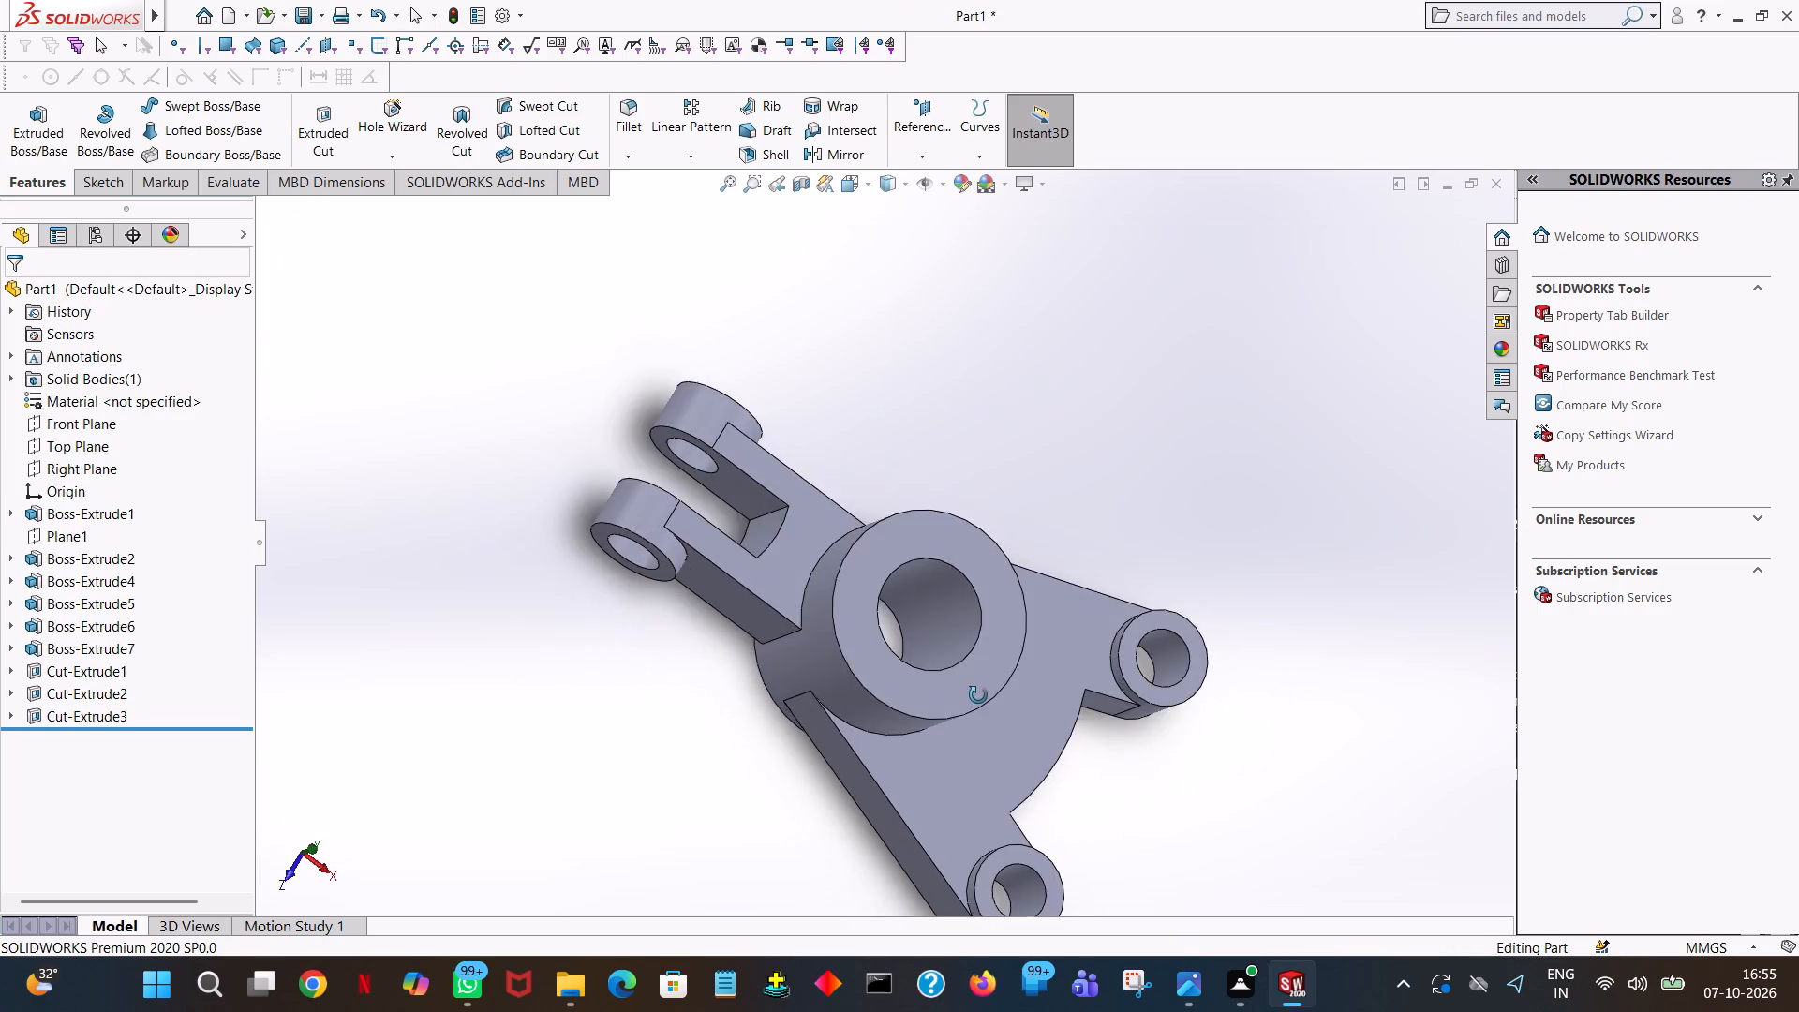
middle_click_drag(978, 695, 968, 513)
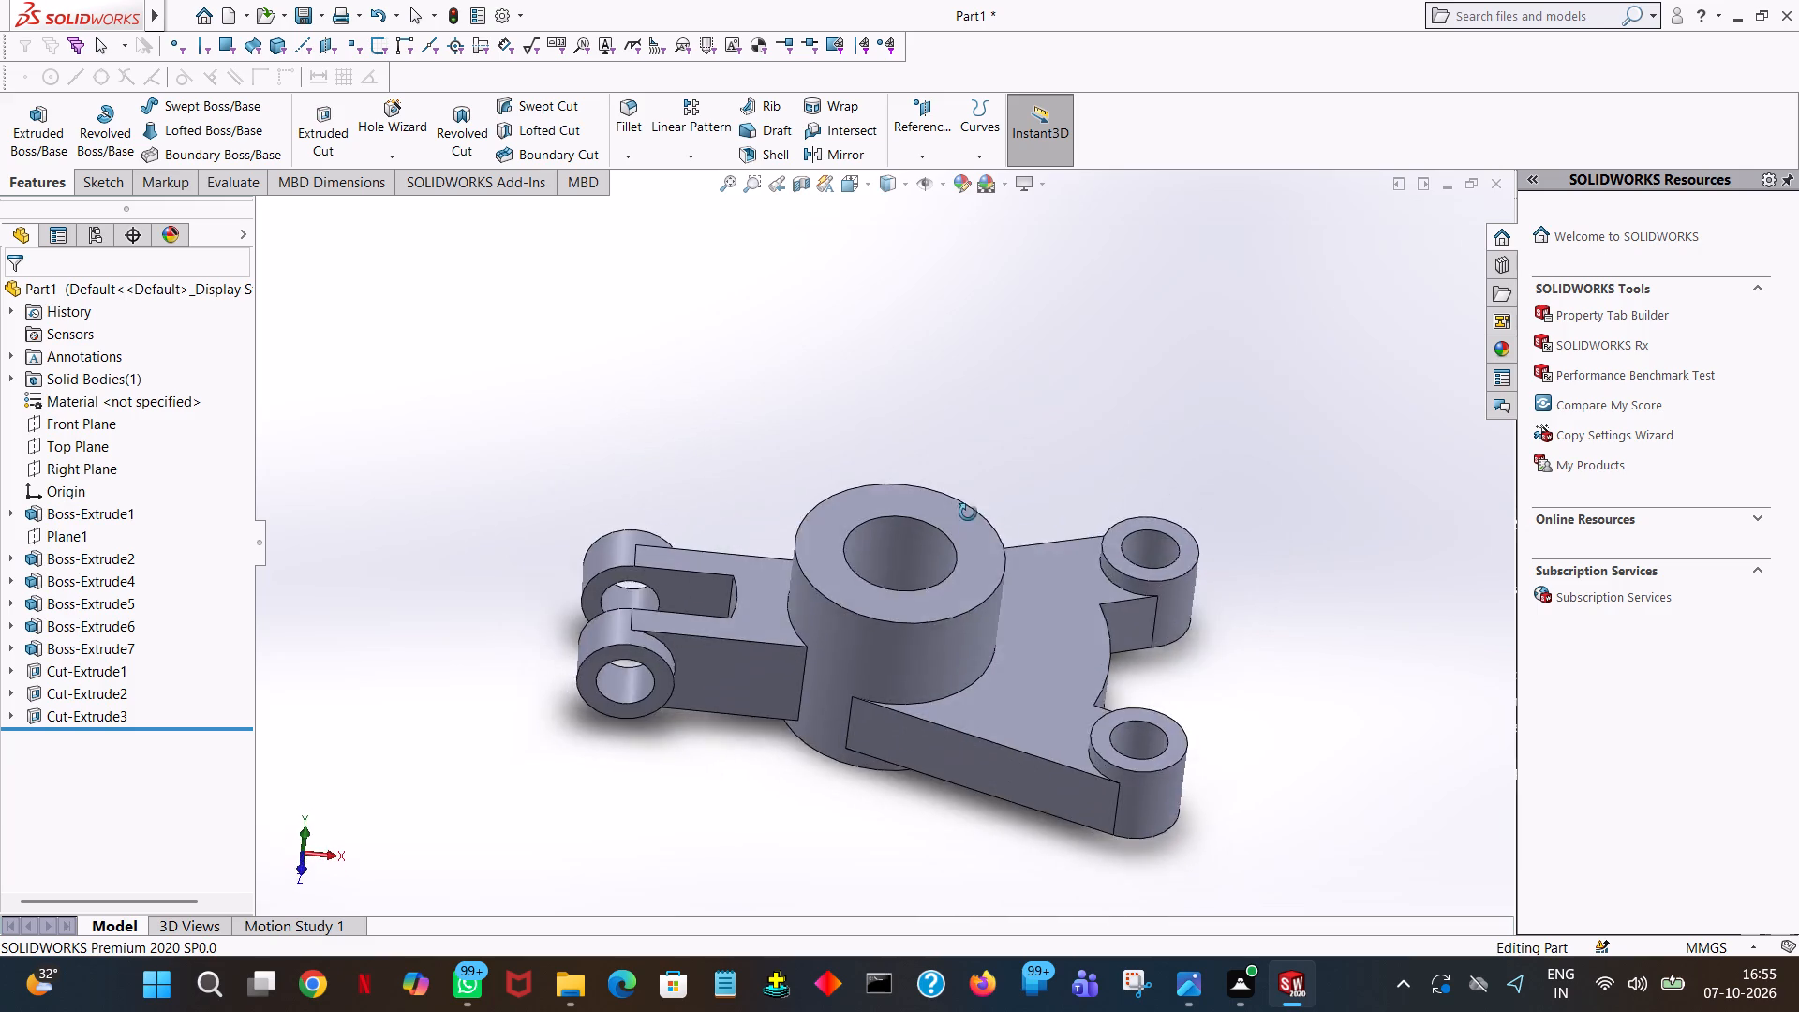
middle_click_drag(968, 513, 1083, 493)
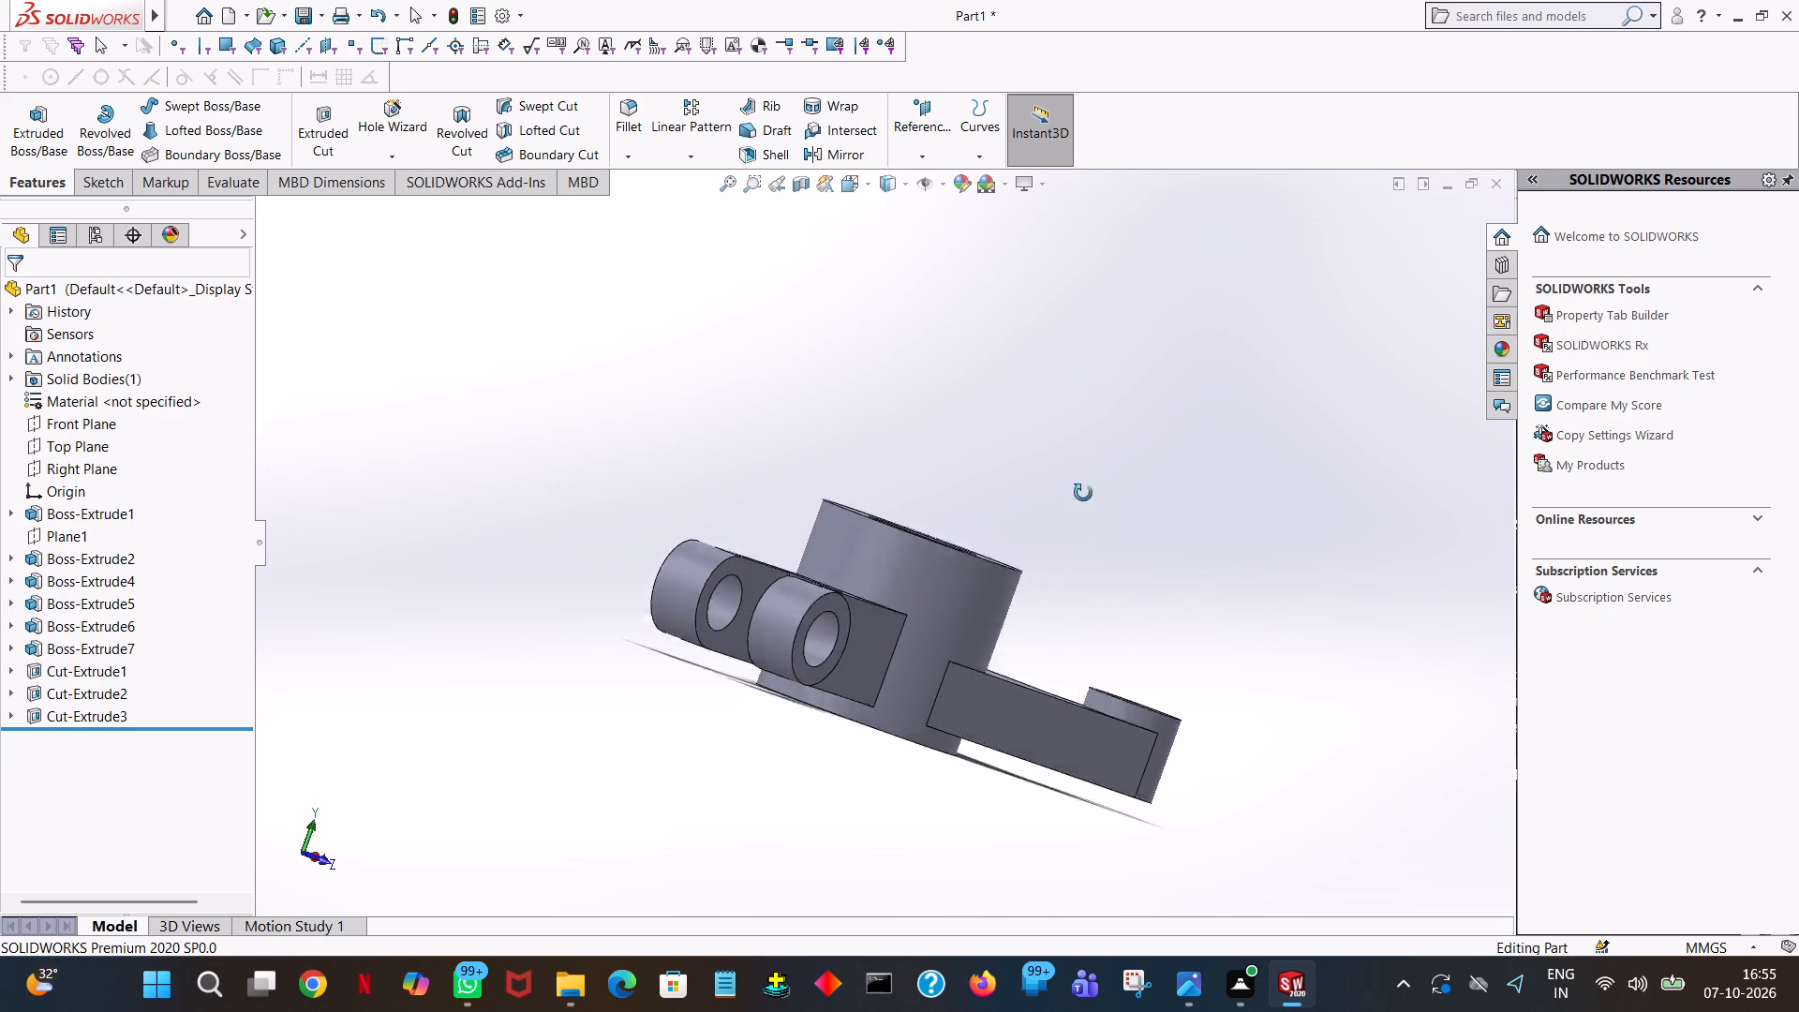
middle_click_drag(1083, 493, 1081, 566)
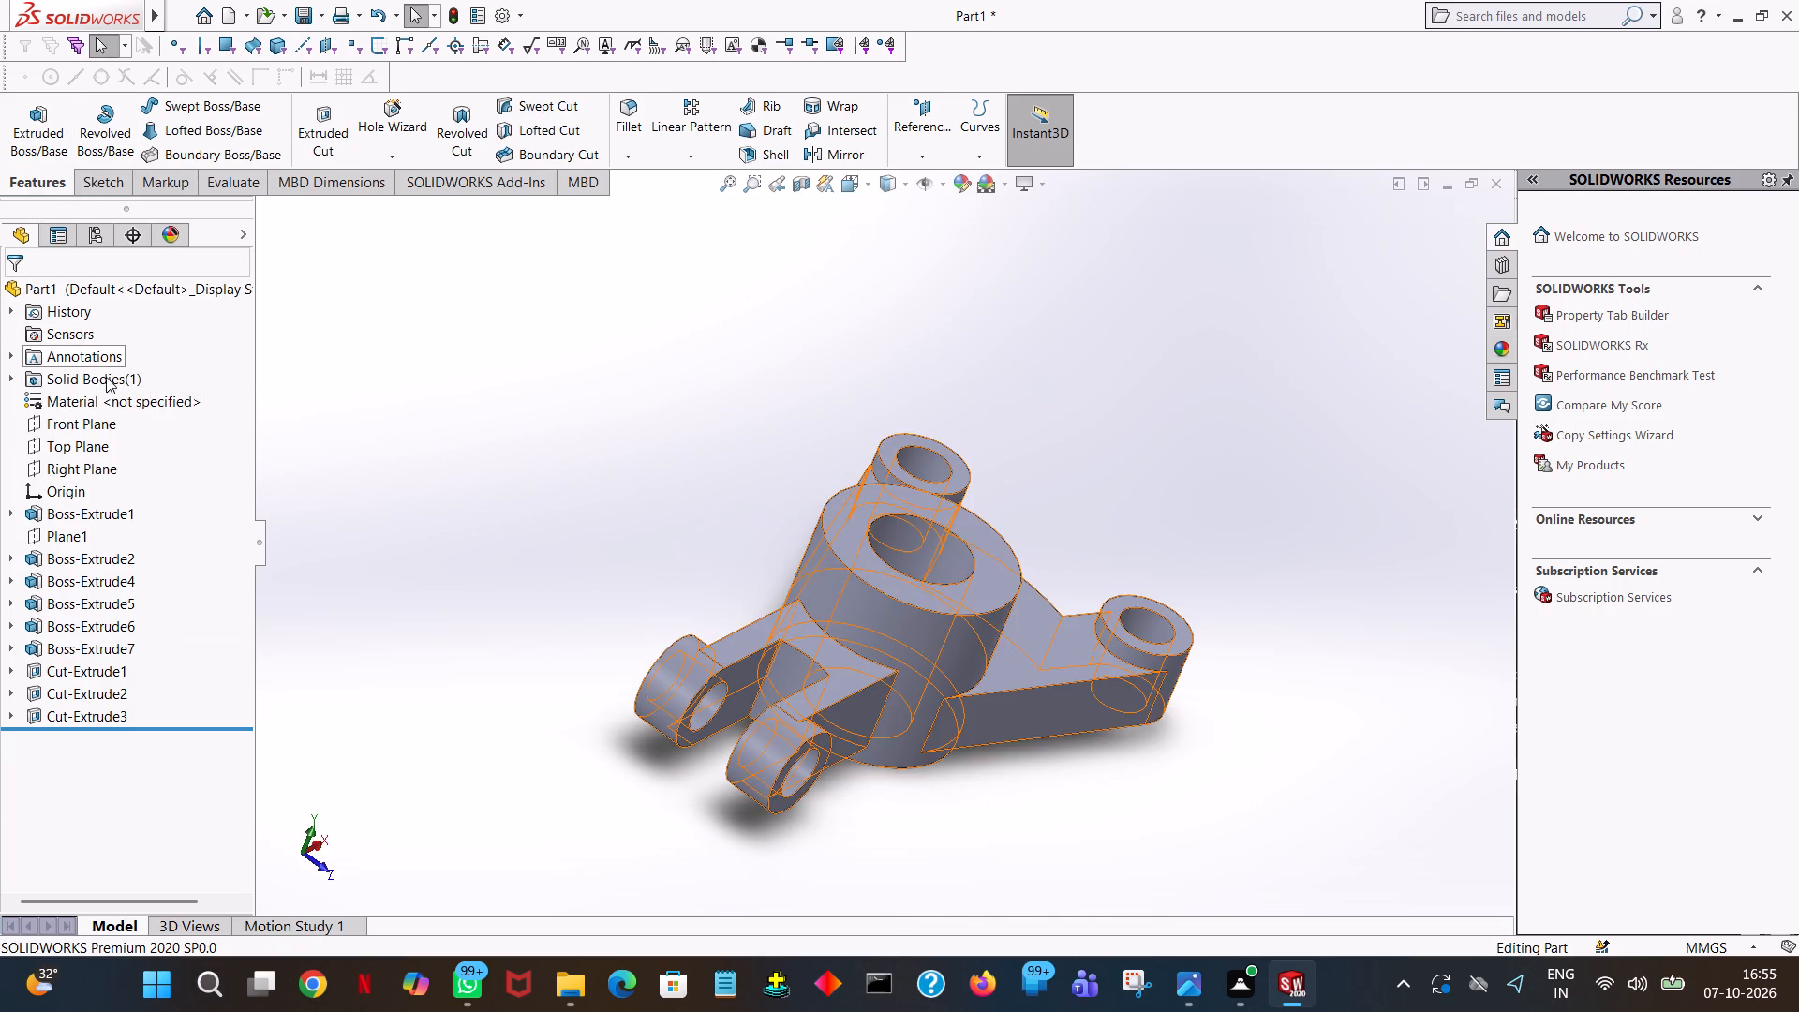
left_click(92, 424)
middle_click_drag(555, 337, 520, 420)
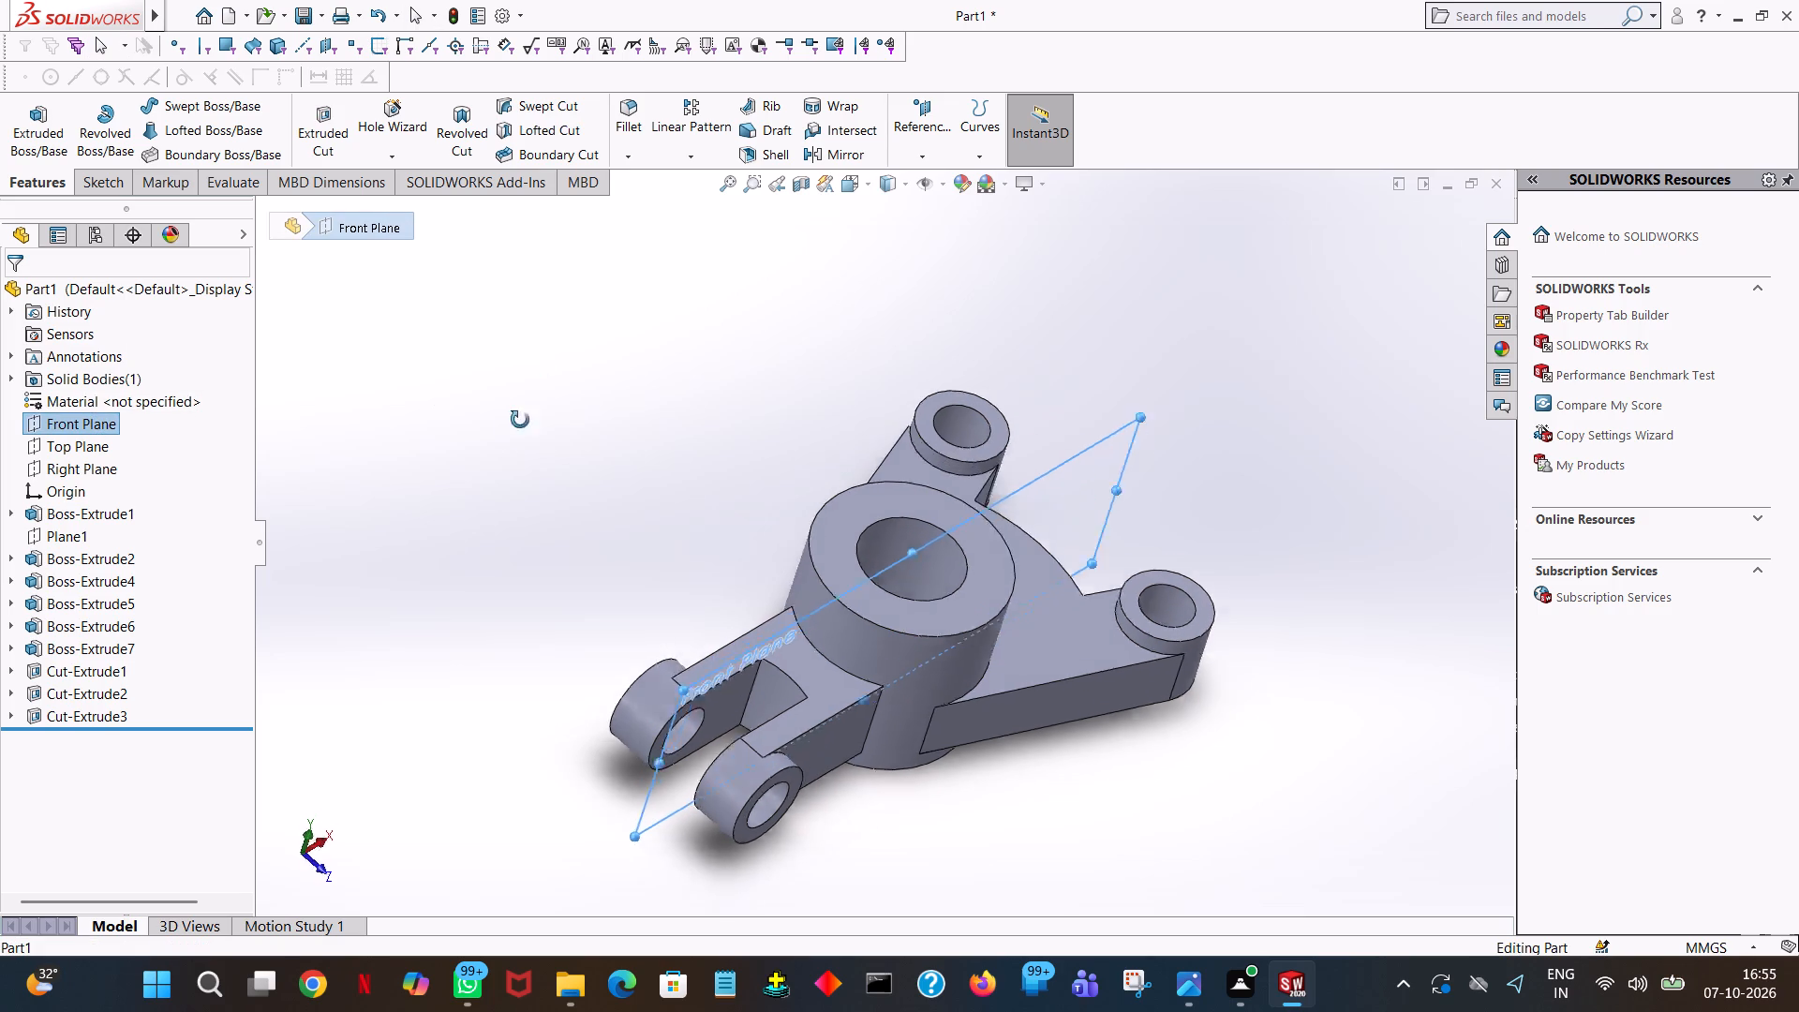
middle_click_drag(520, 420, 494, 538)
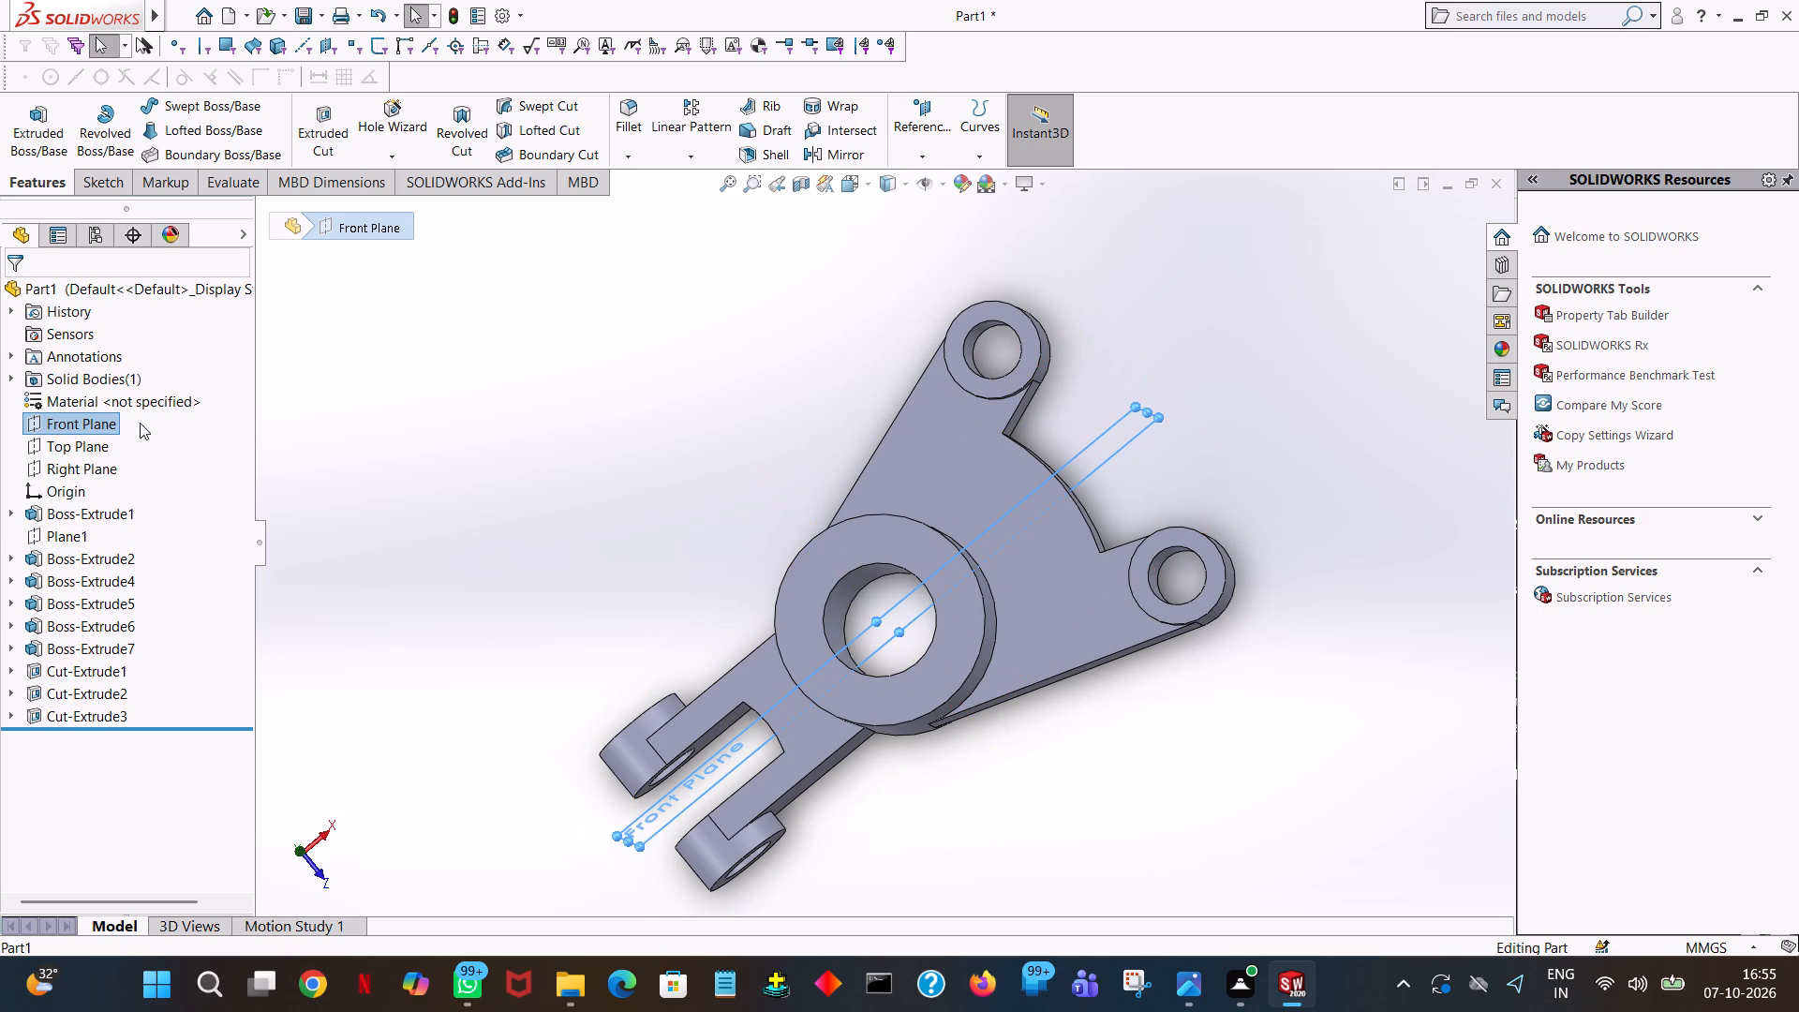
left_click(939, 153)
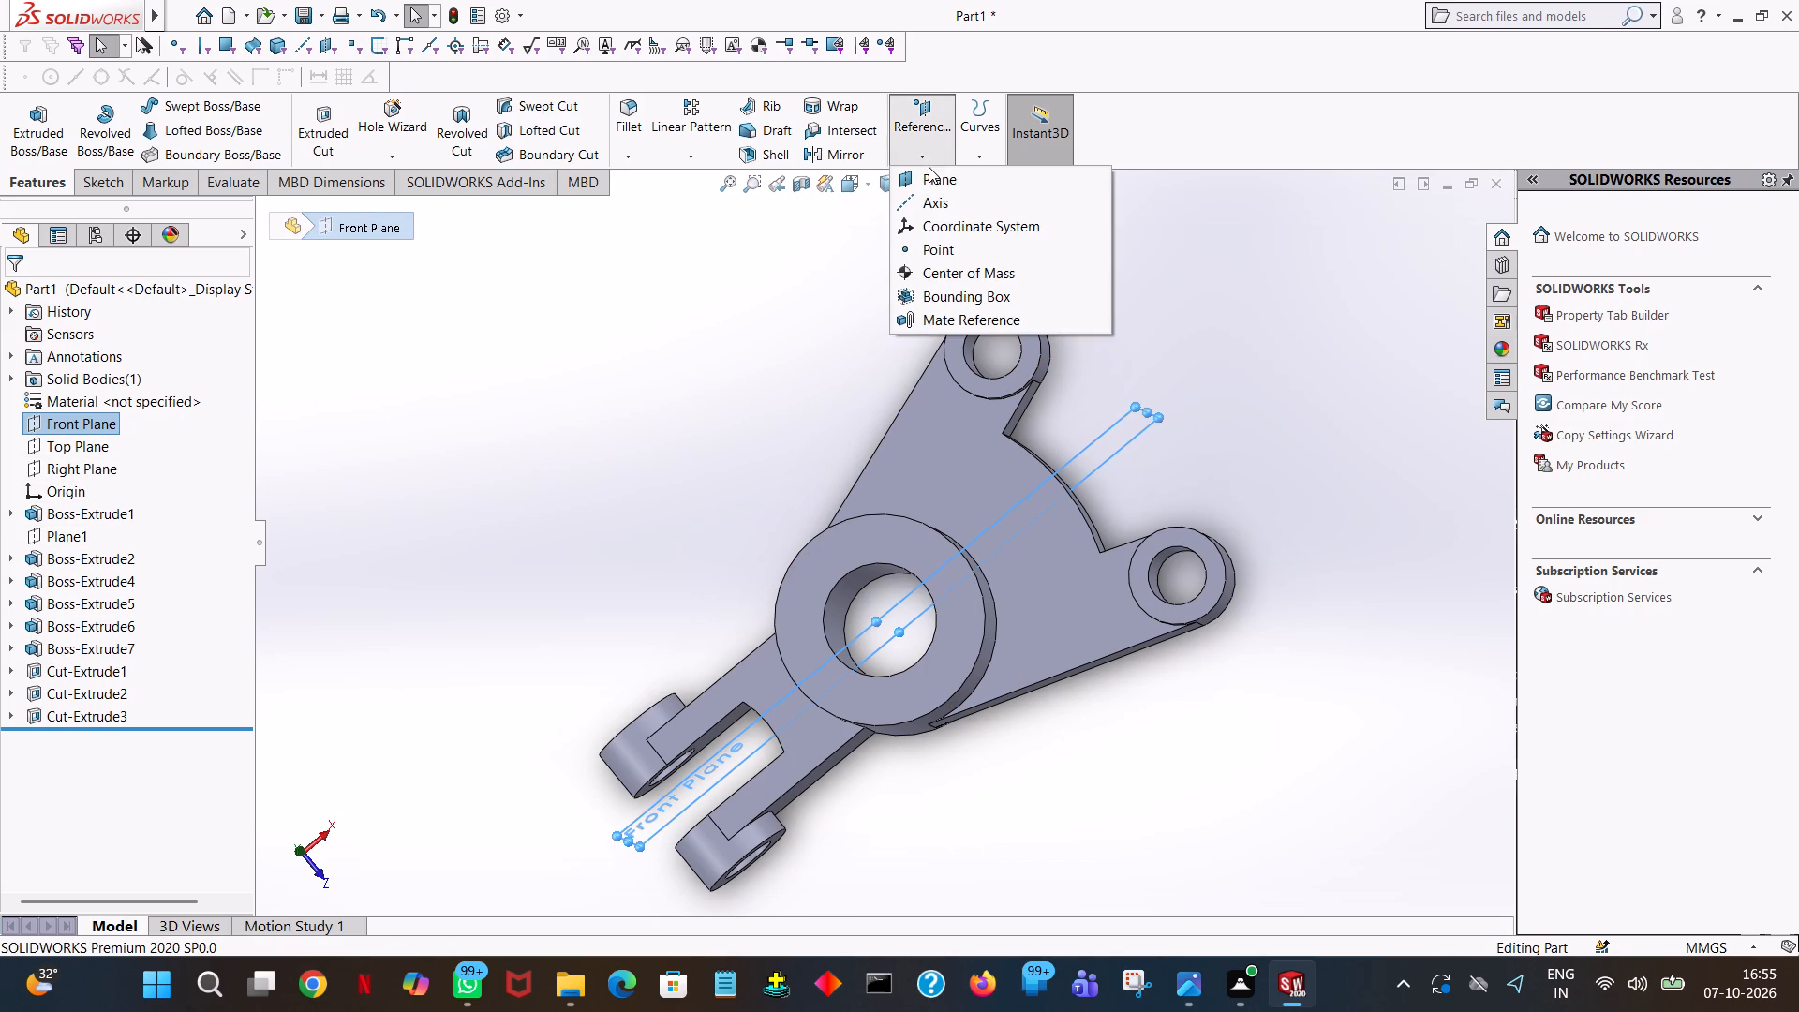
left_click(928, 174)
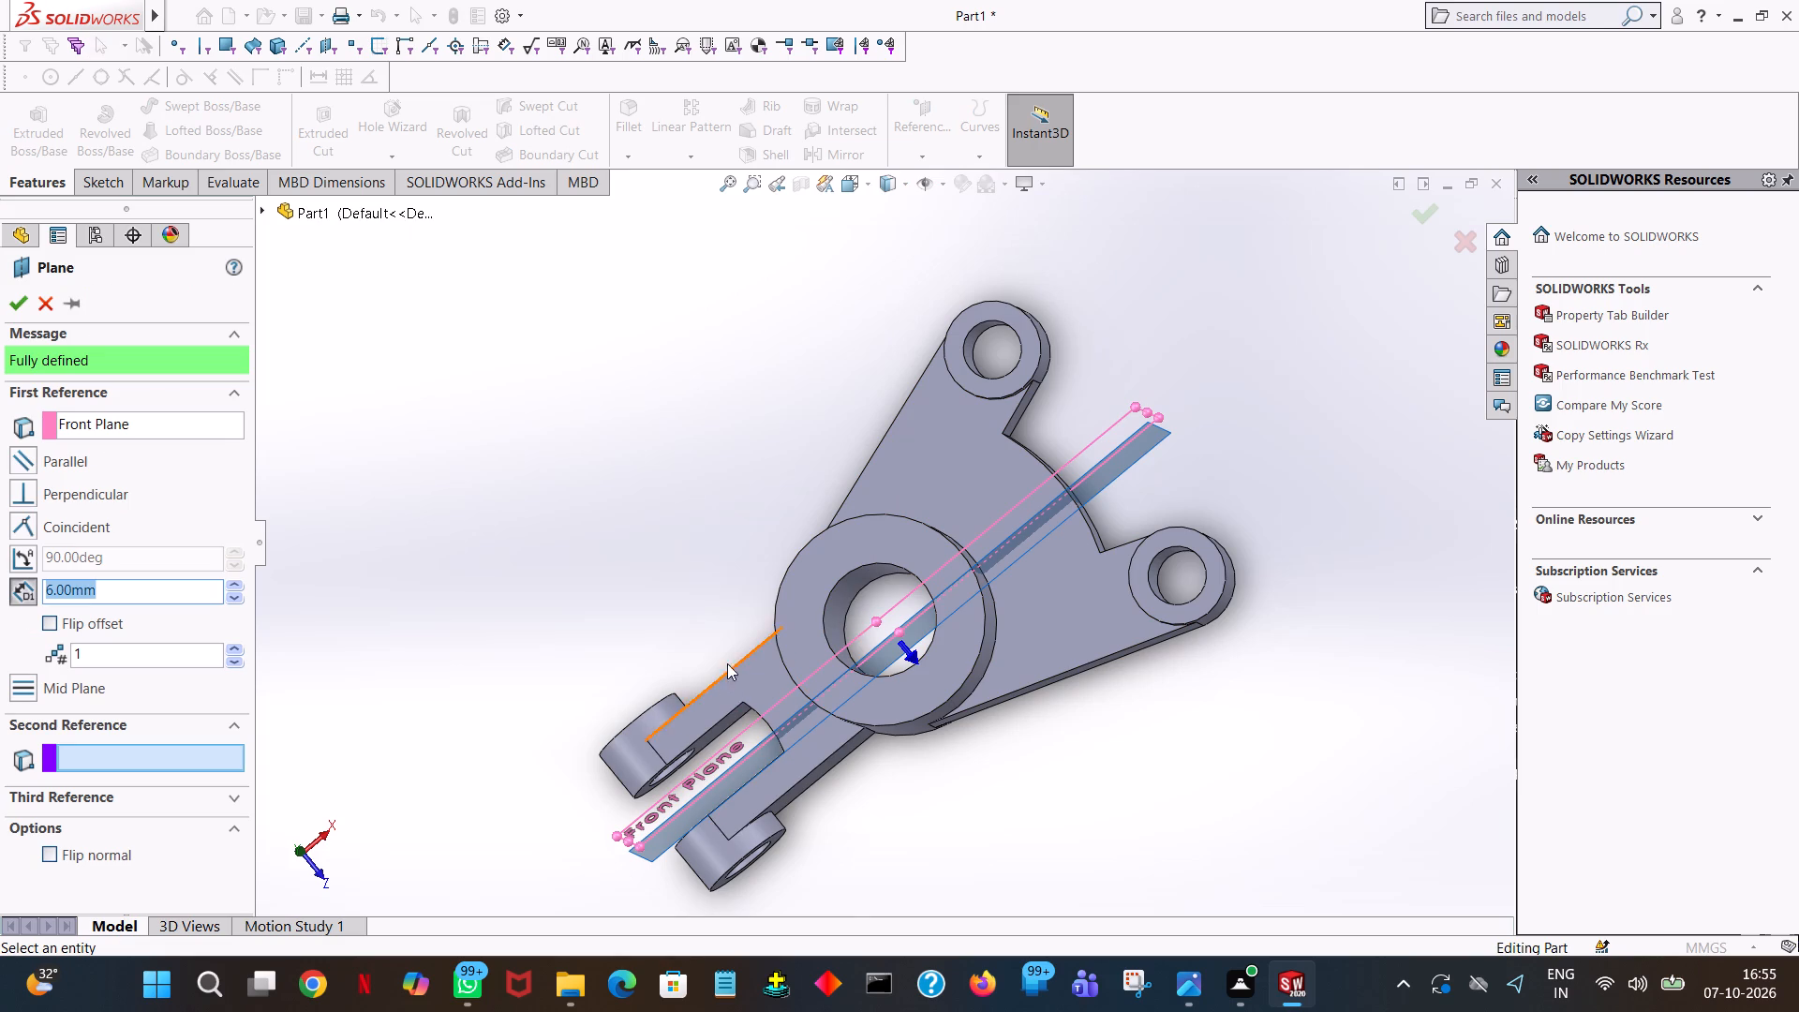
middle_click_drag(733, 646, 747, 479)
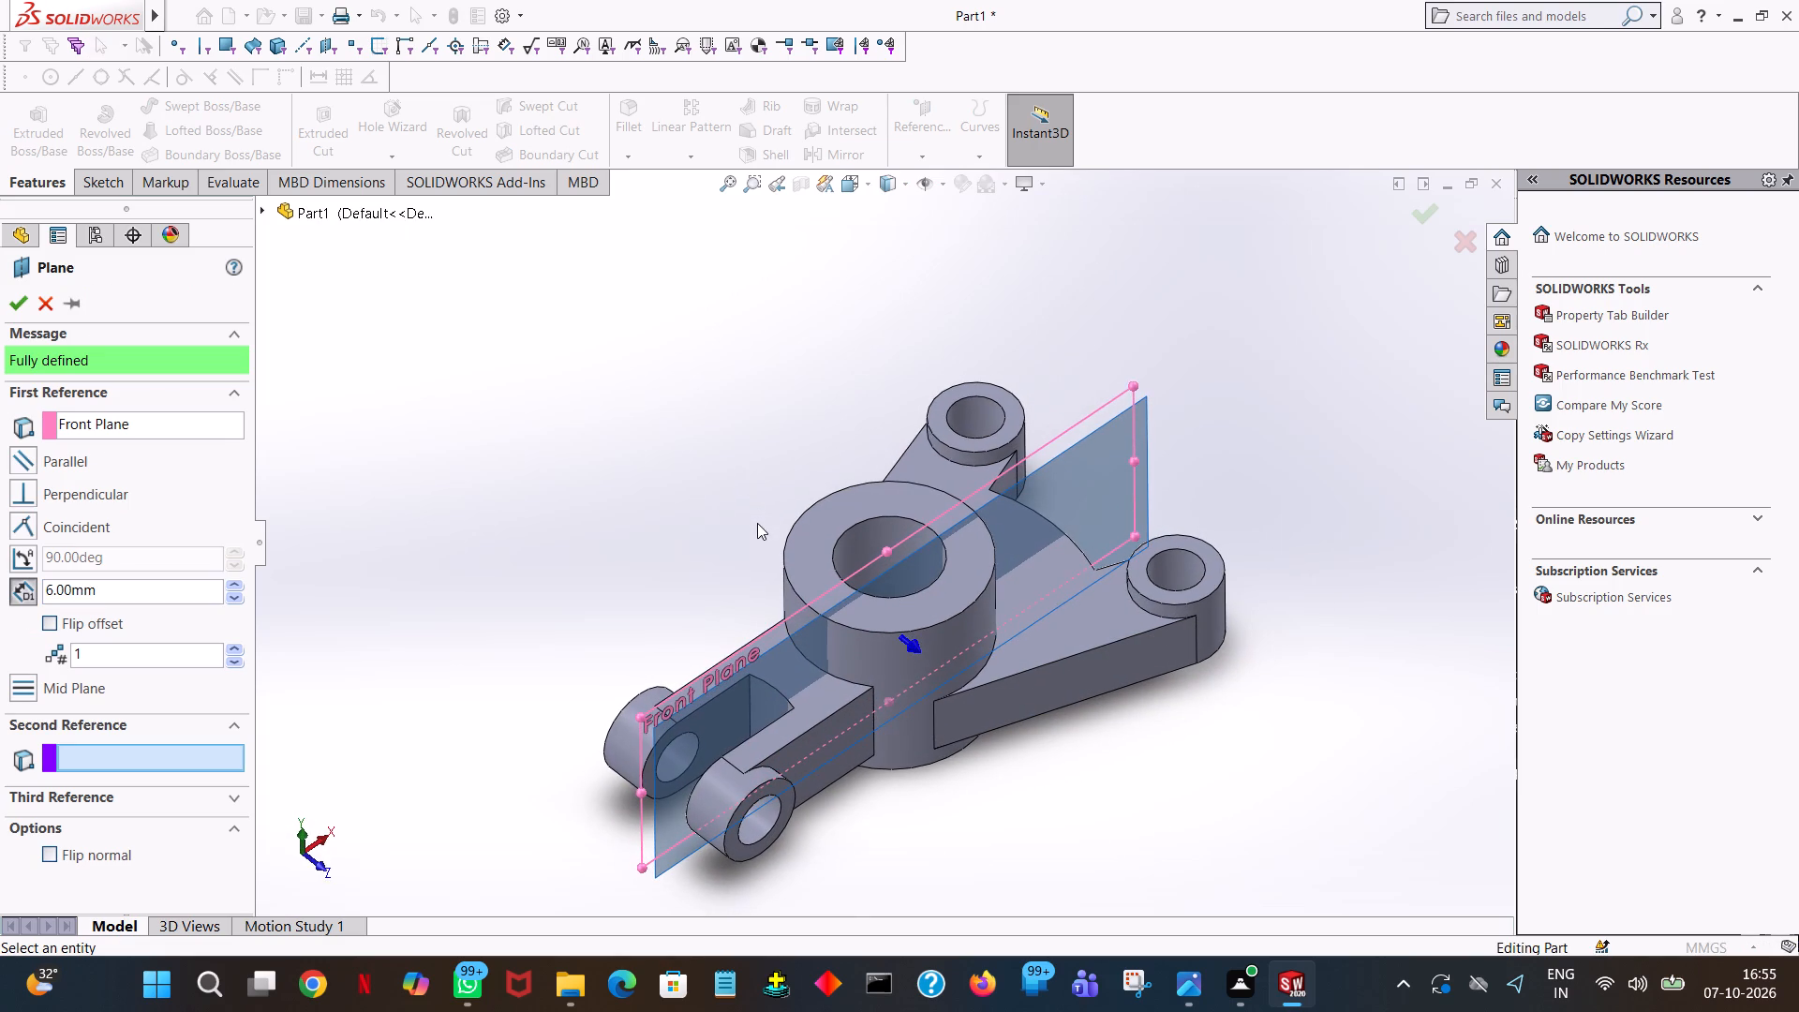
double_click(187, 581)
type("65")
left_click(479, 411)
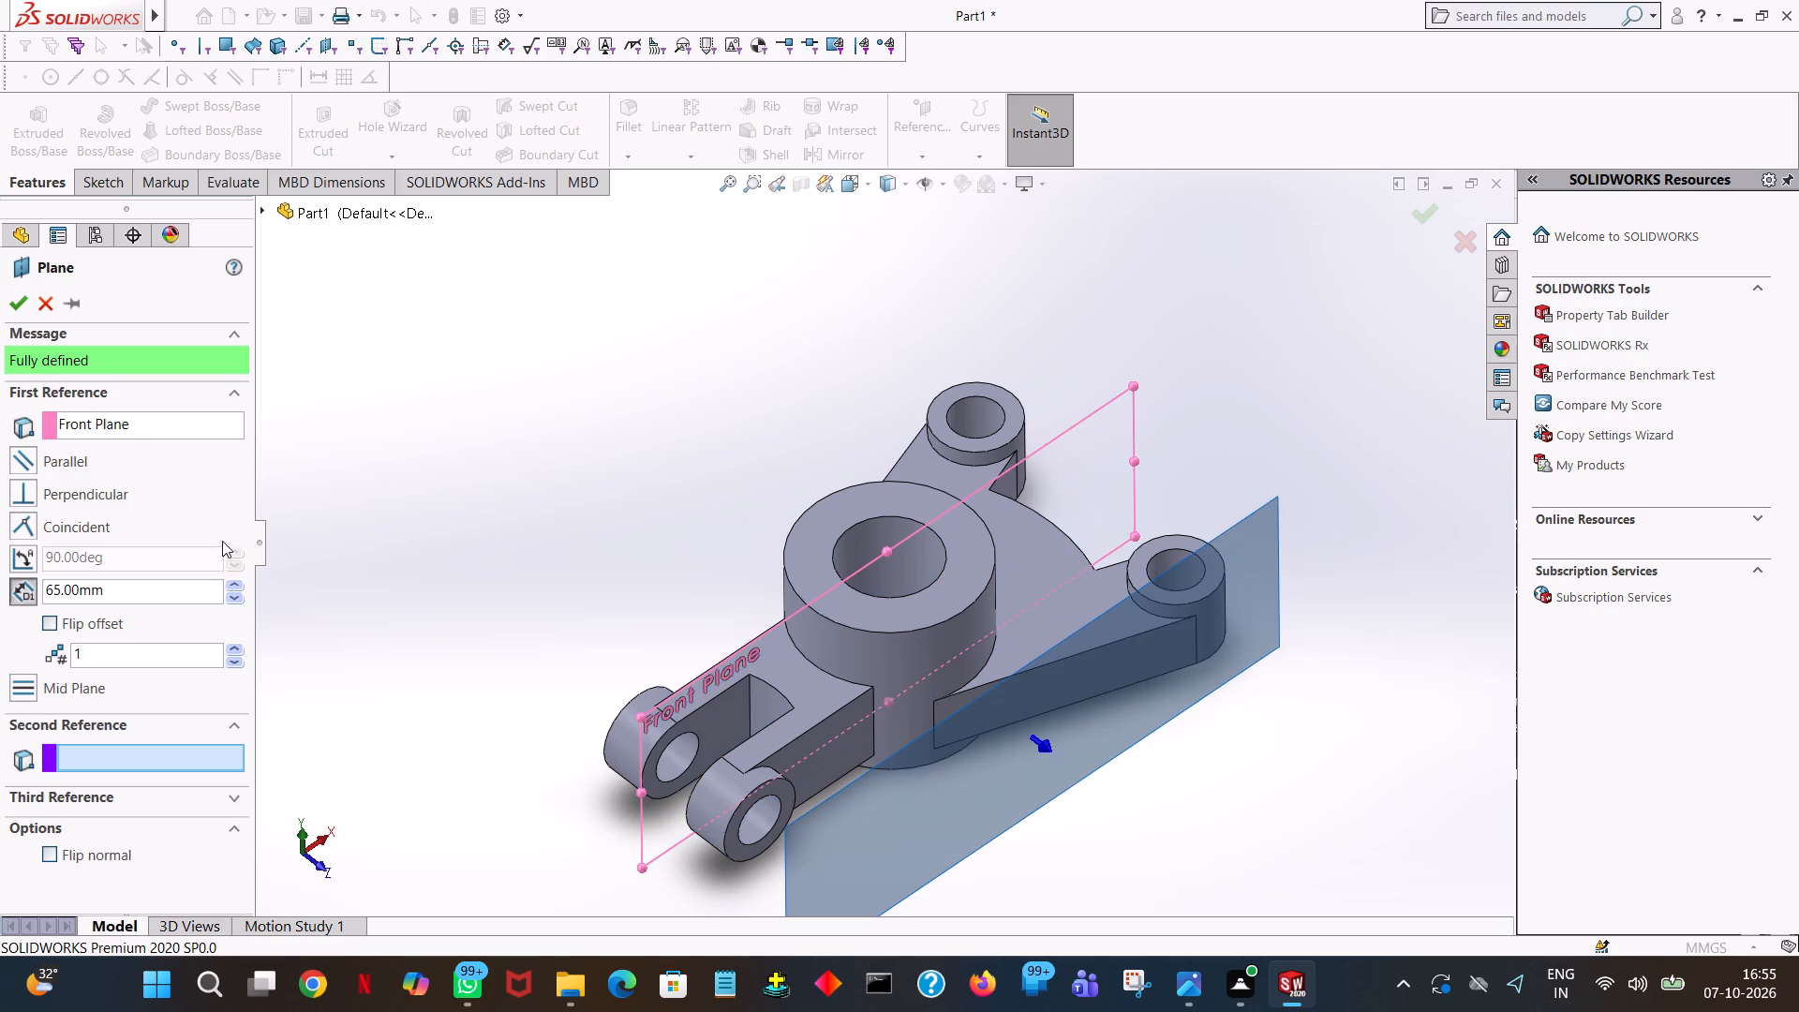
double_click(110, 584)
type("65/2")
key("Return")
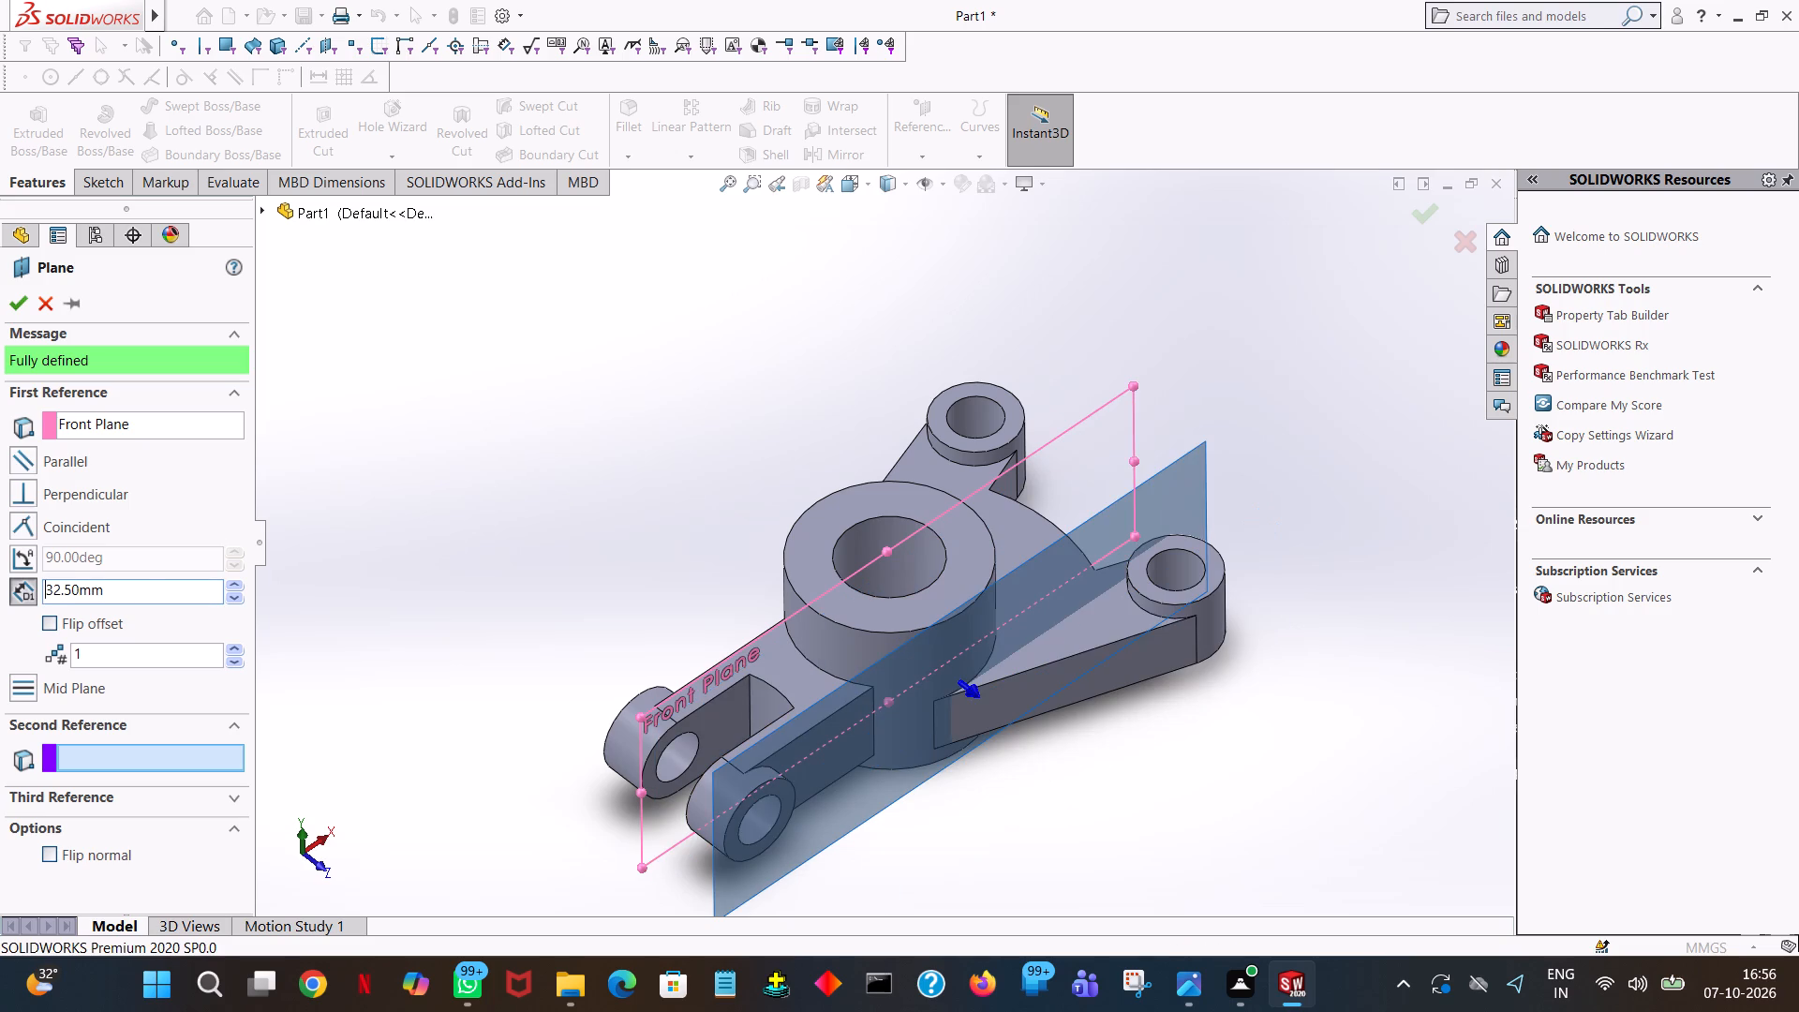
middle_click_drag(145, 578, 281, 815)
middle_click_drag(468, 419, 498, 576)
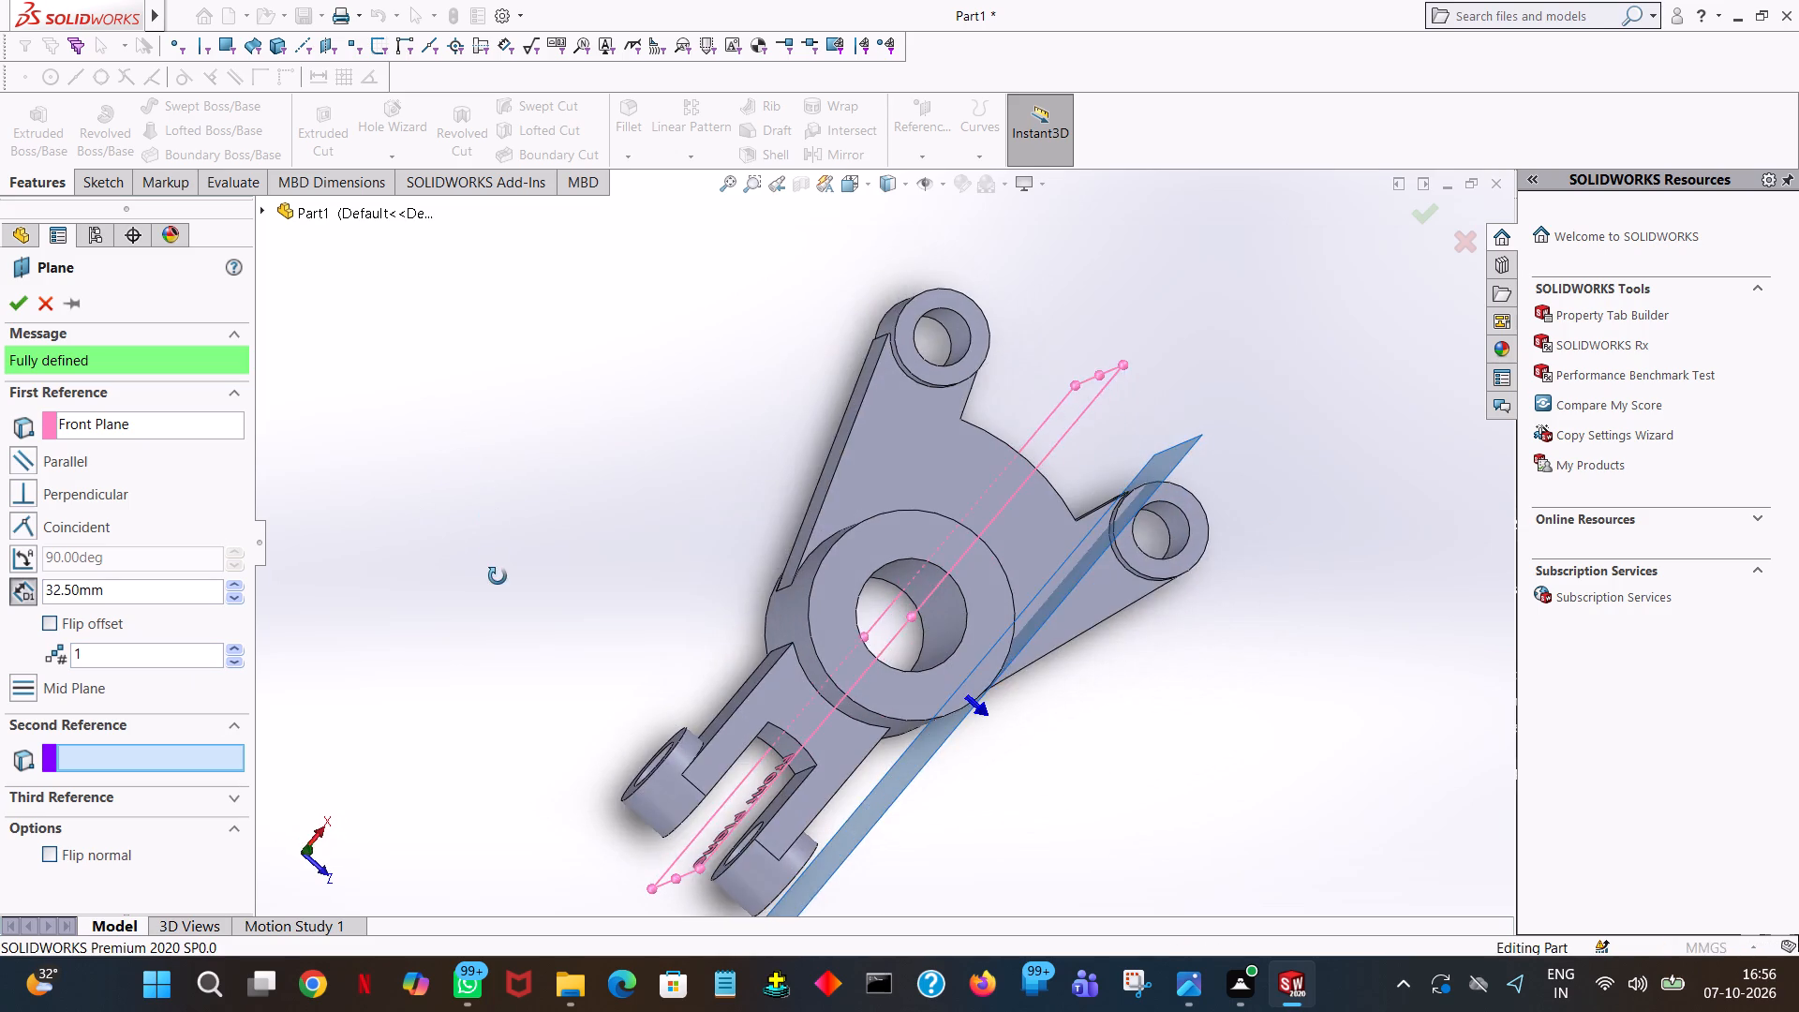
middle_click_drag(498, 576, 479, 558)
left_click(20, 306)
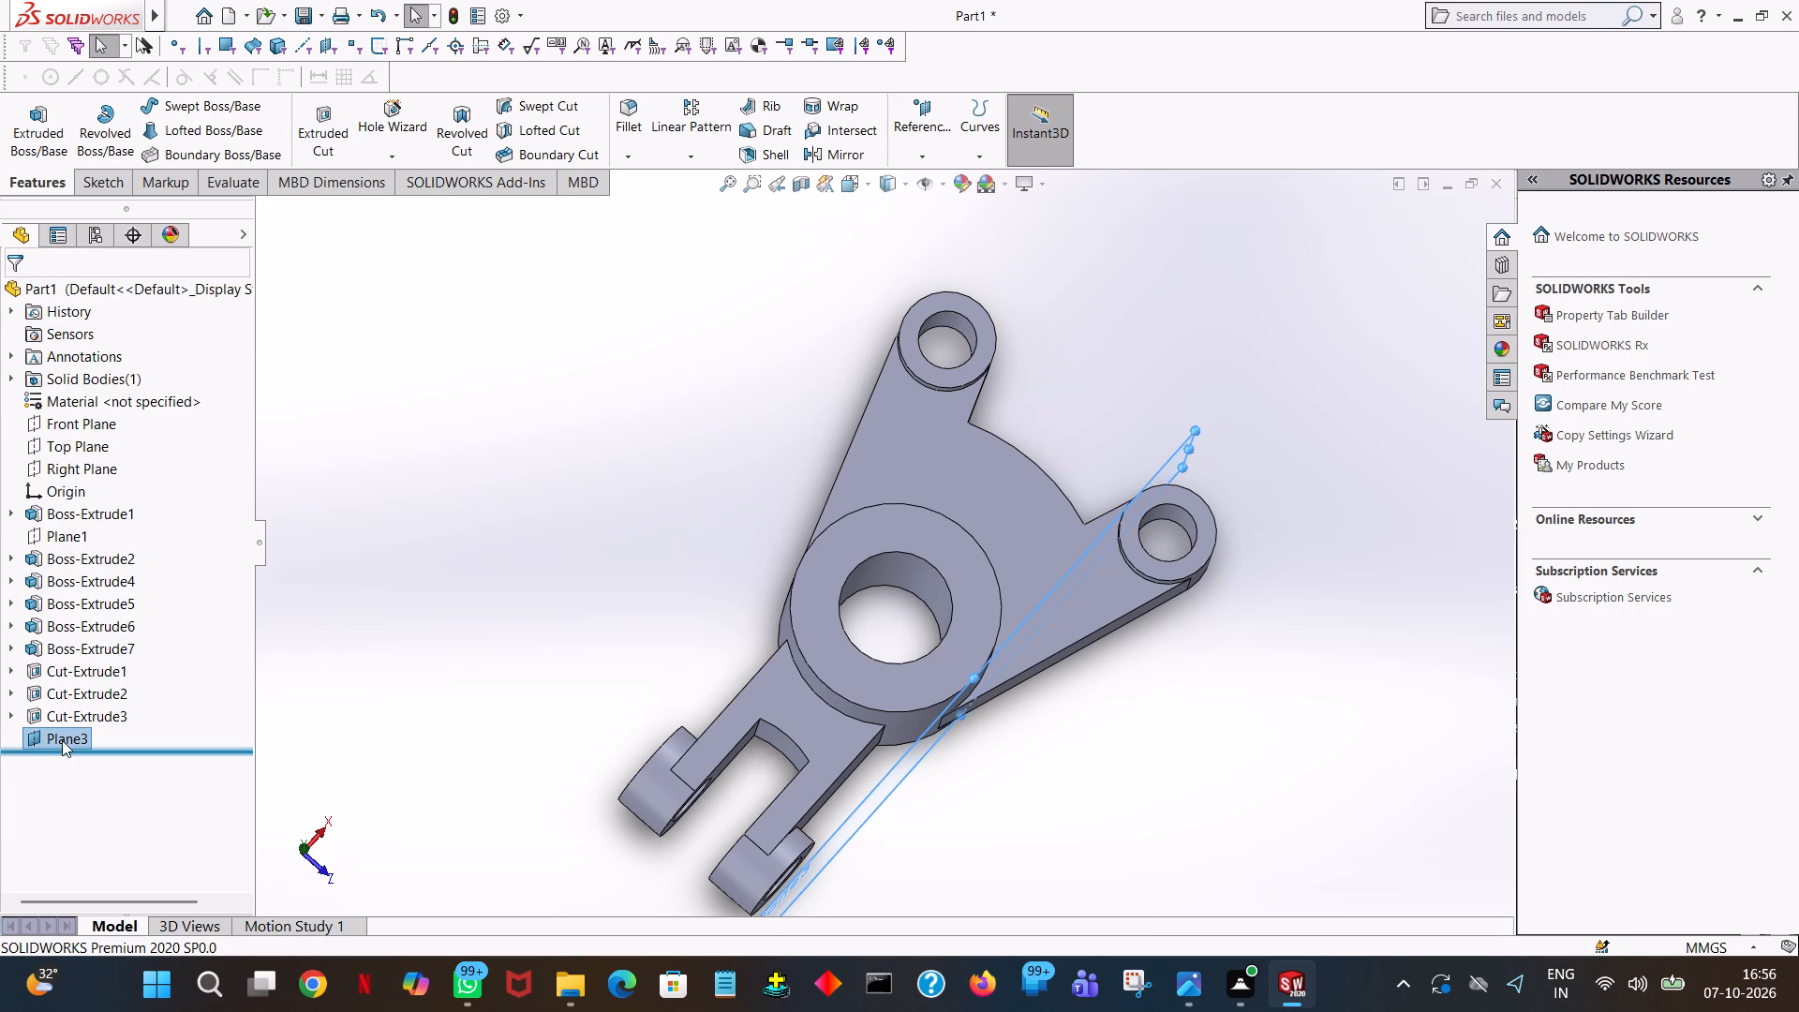
Start a sketch on the new offset plane and draw a 14 mm vertical line down from the hub's top edge, aligned with the origin.
left_click(62, 740)
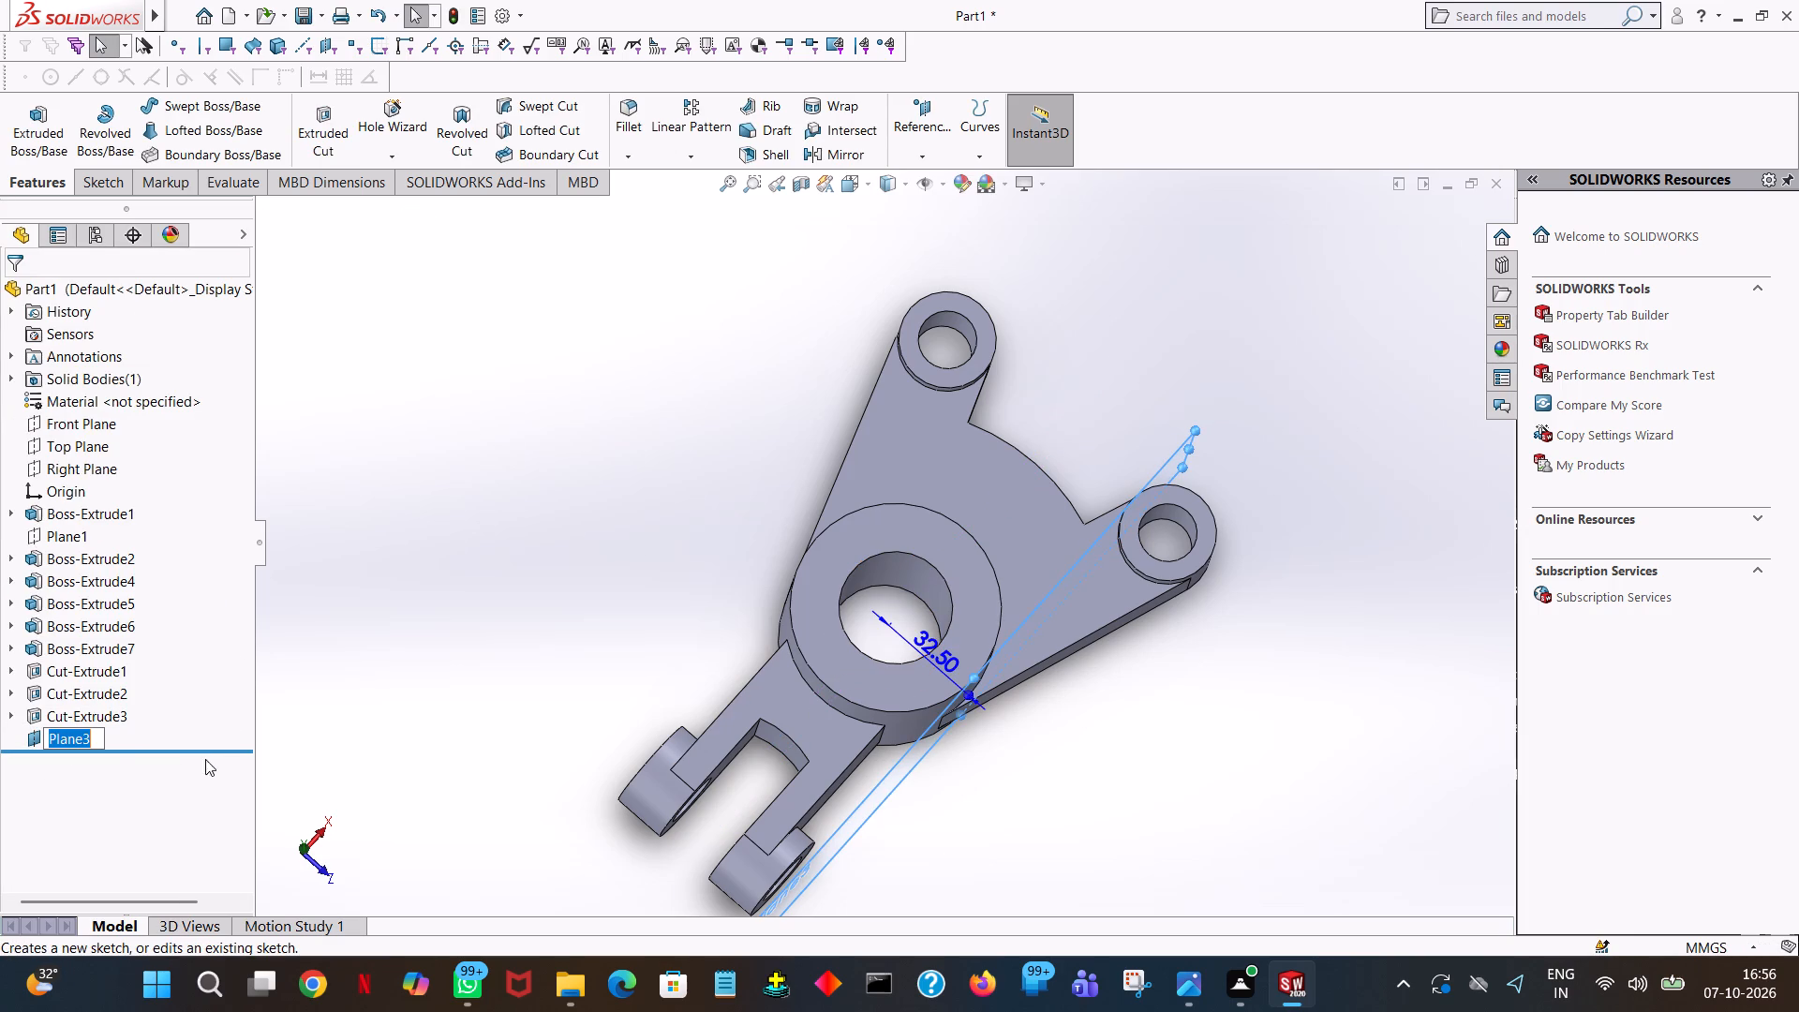
left_click(209, 760)
left_click(63, 735)
left_click(76, 716)
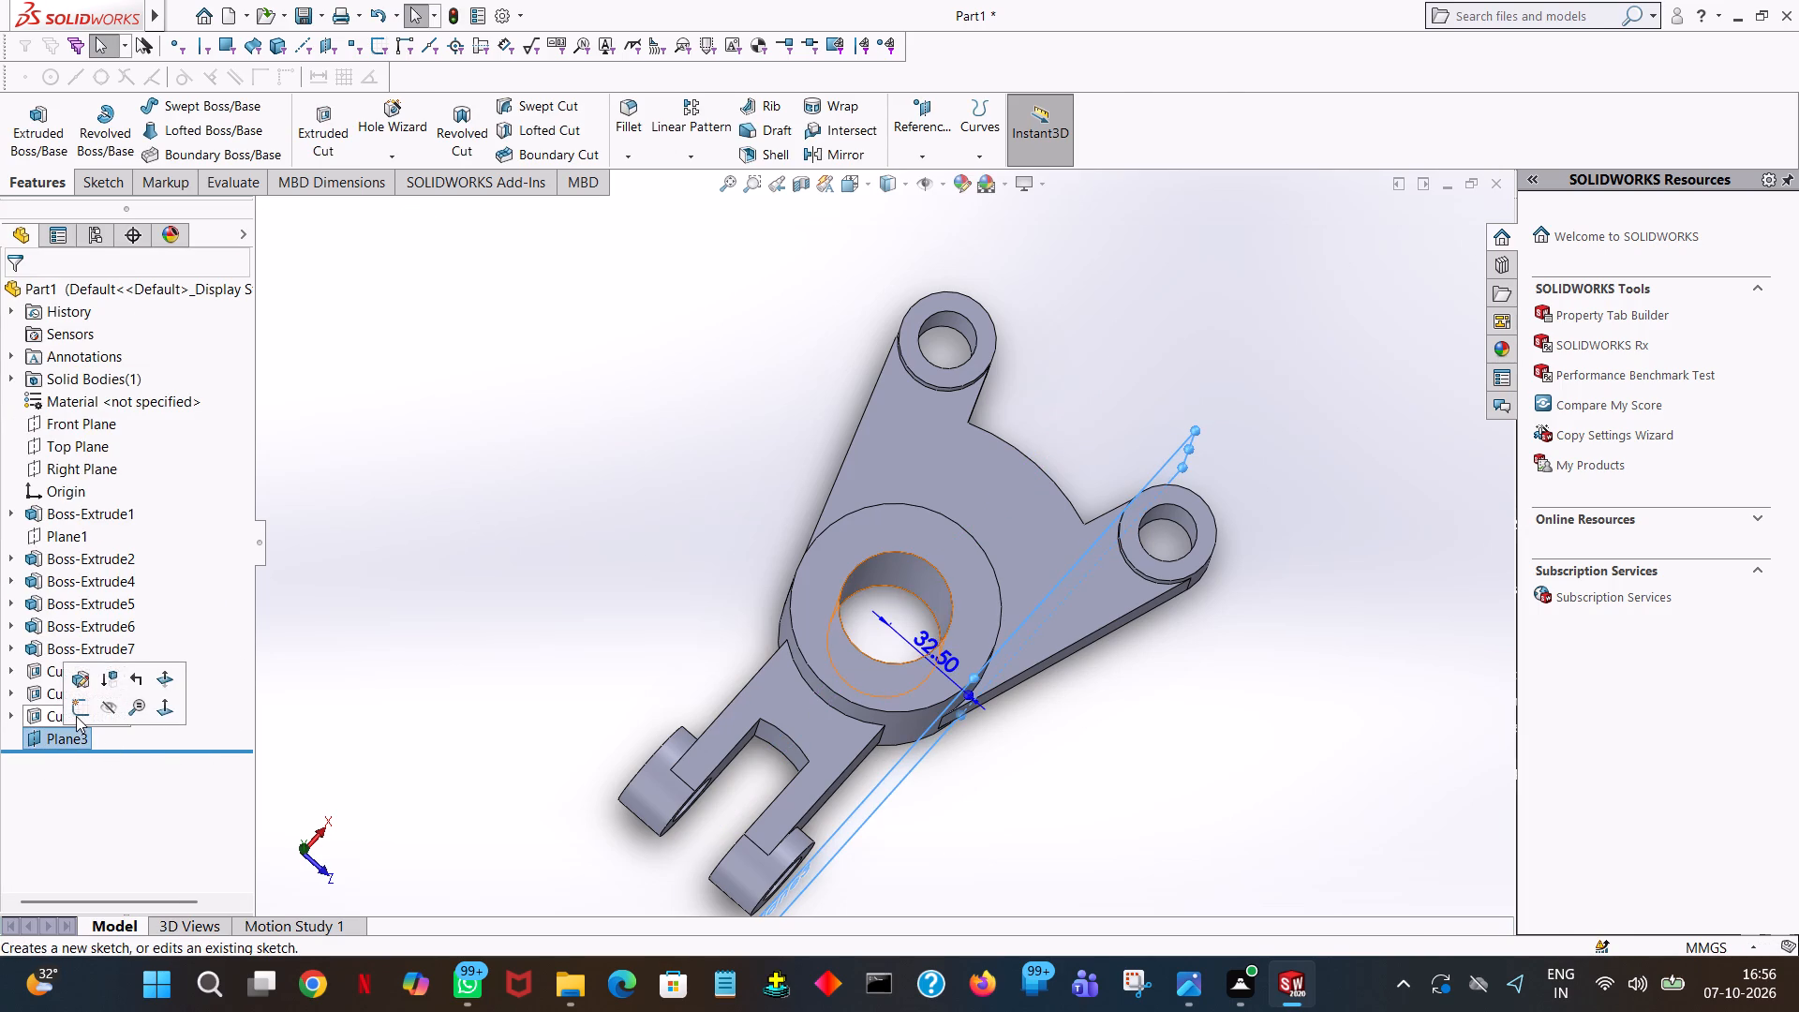
key("space")
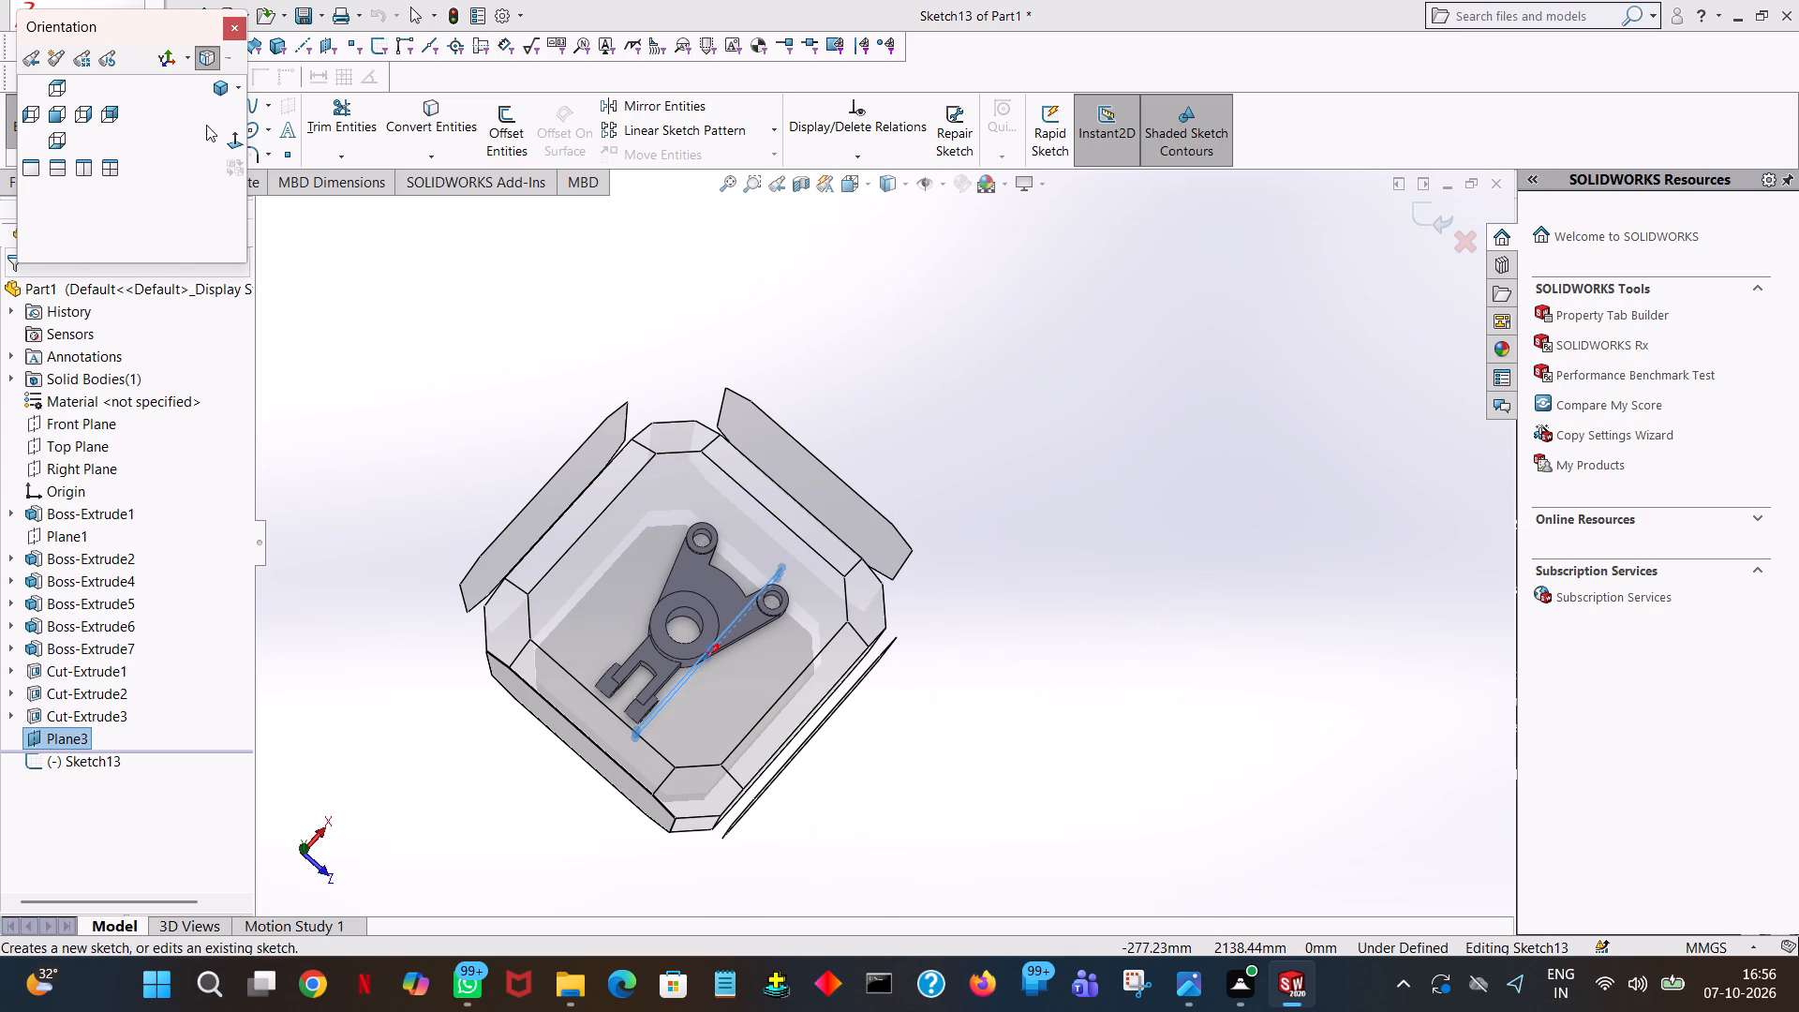
left_click(235, 137)
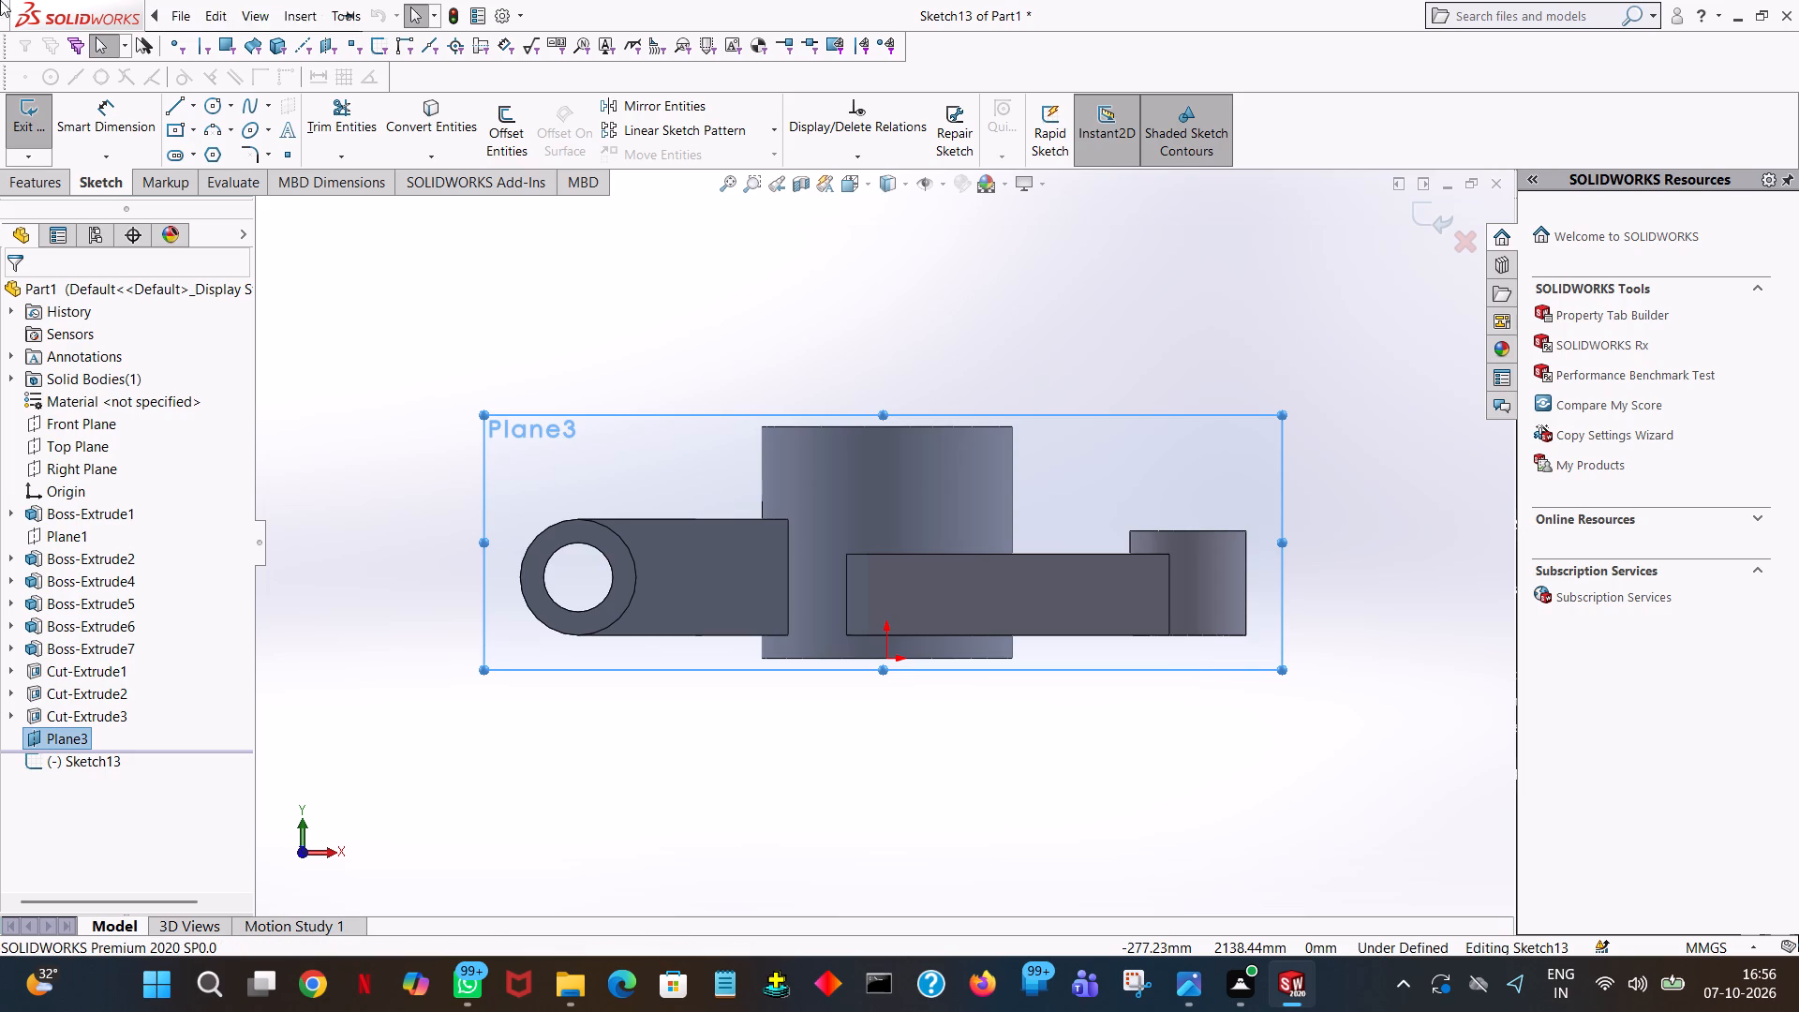
left_click(174, 108)
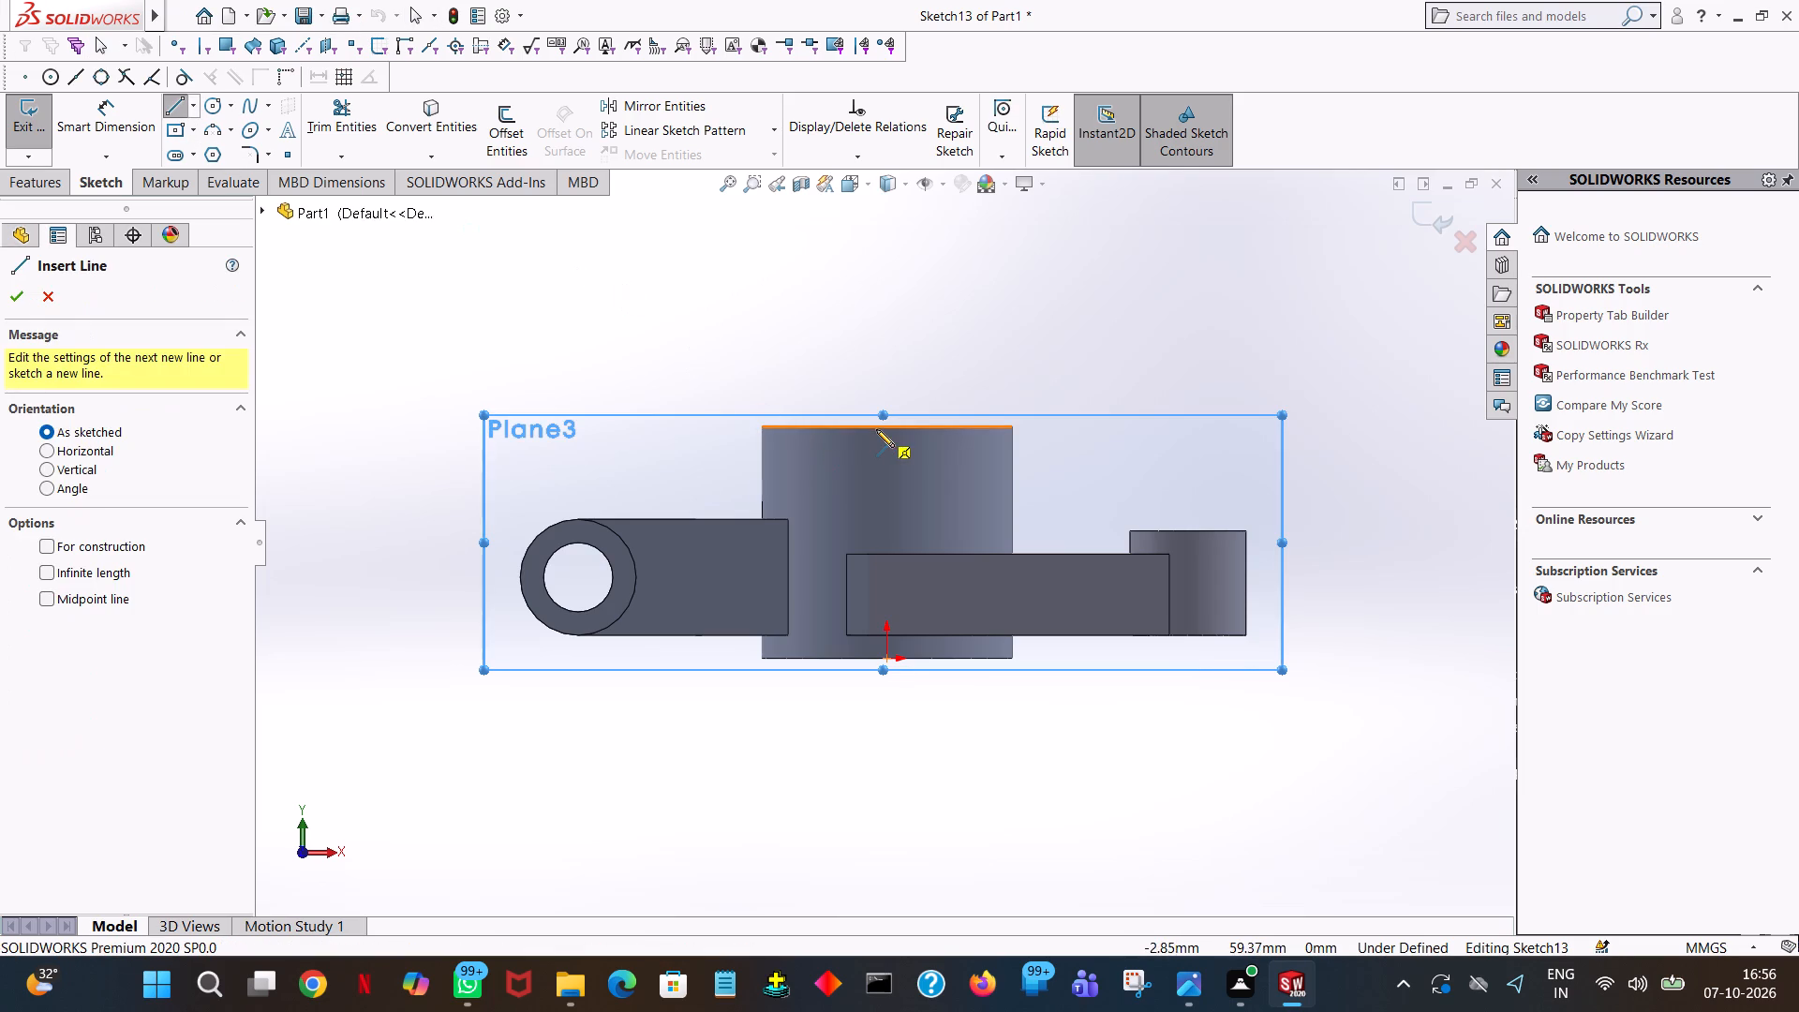
left_click(885, 429)
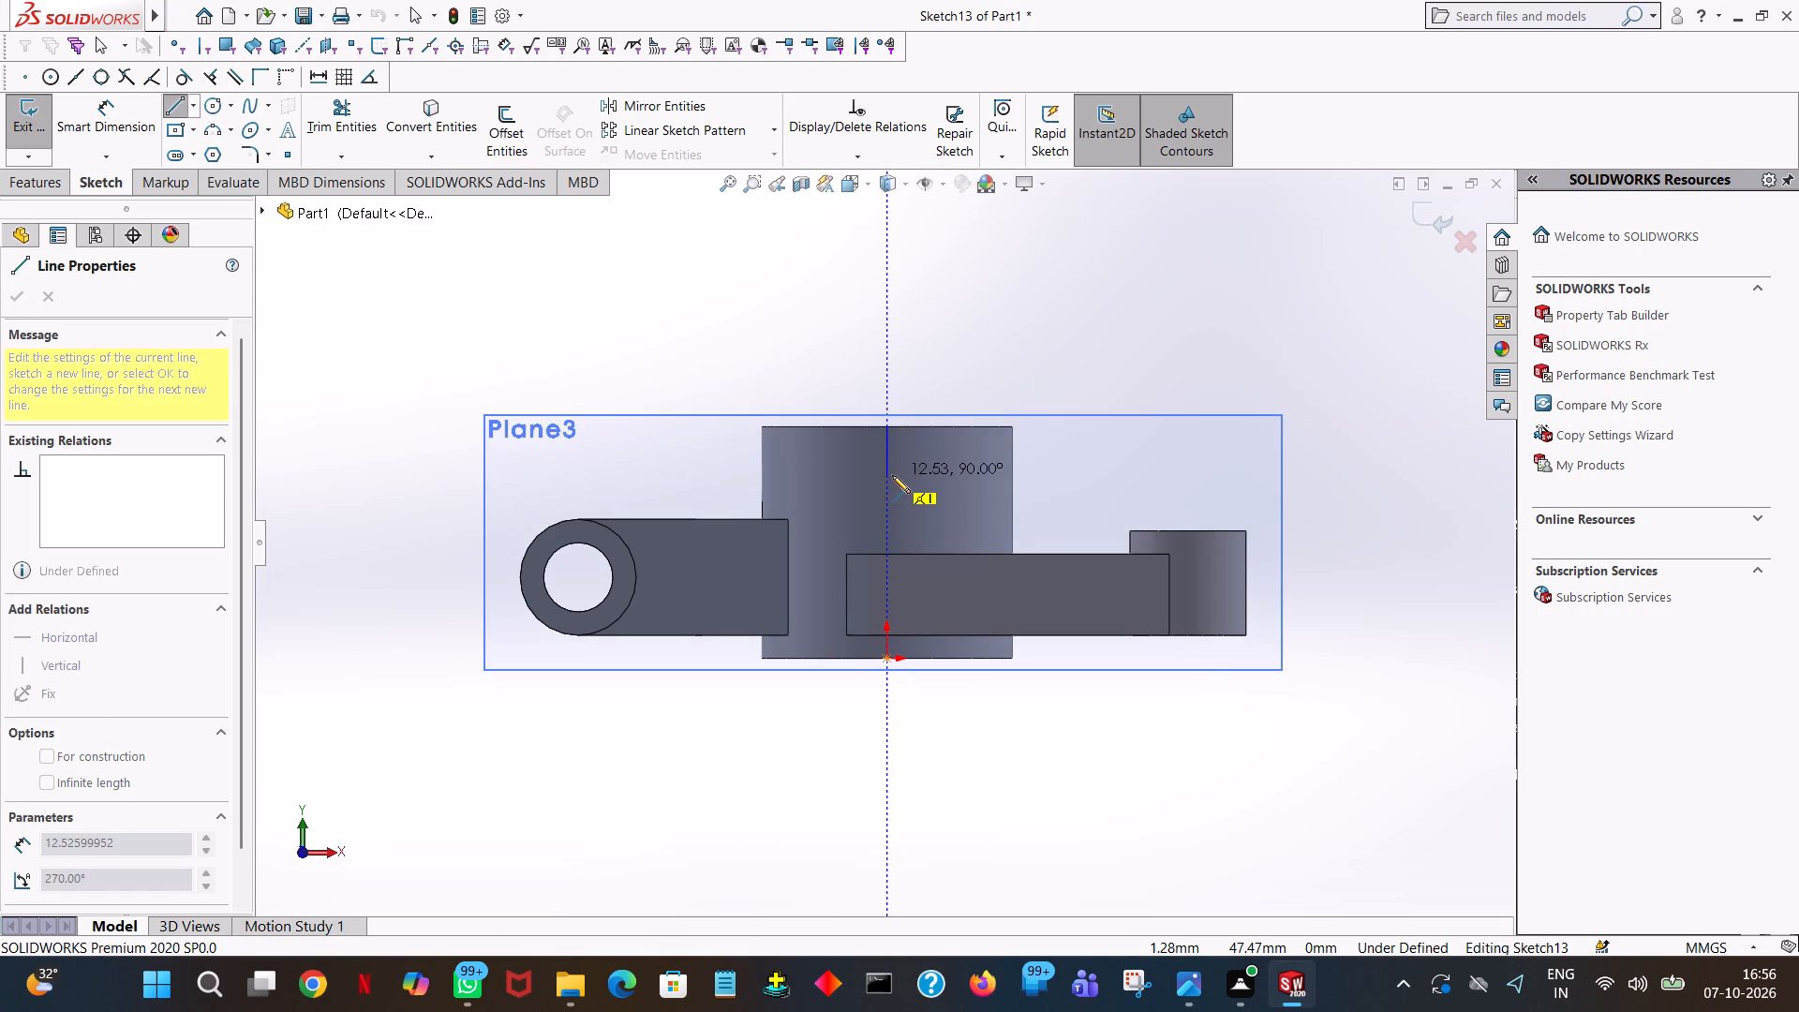
left_click(892, 475)
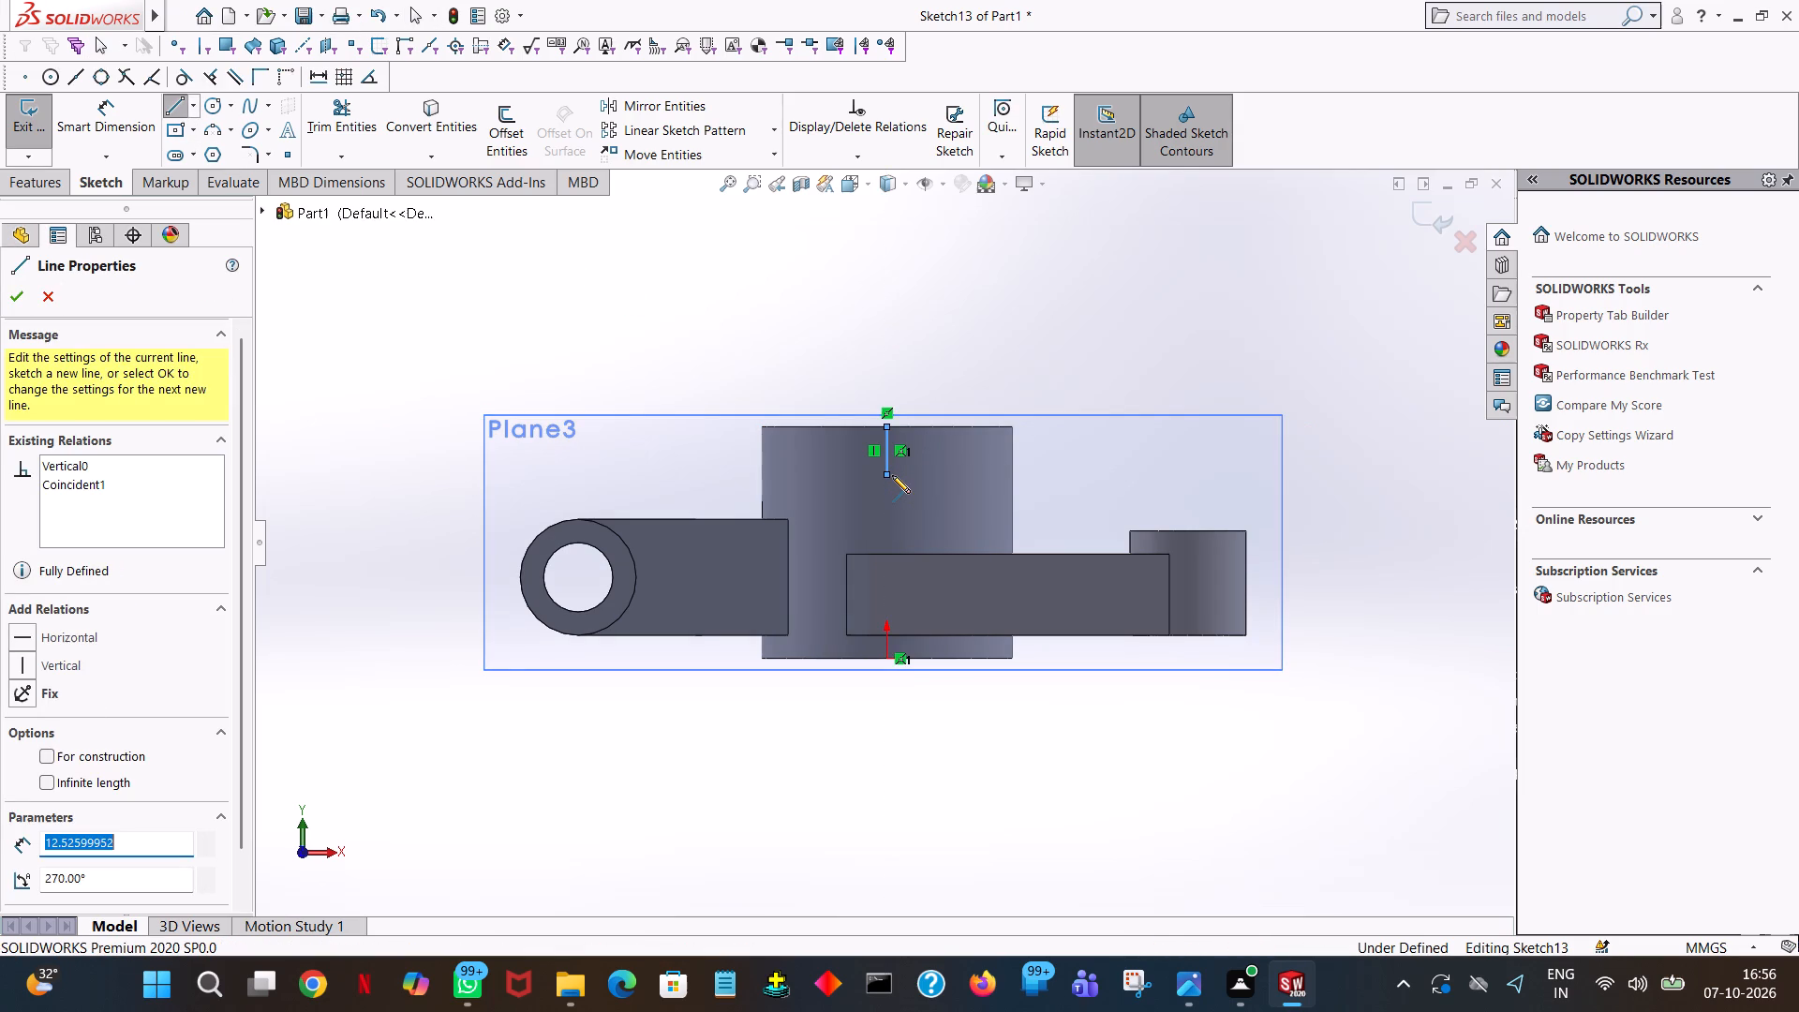
type("14")
key("Return")
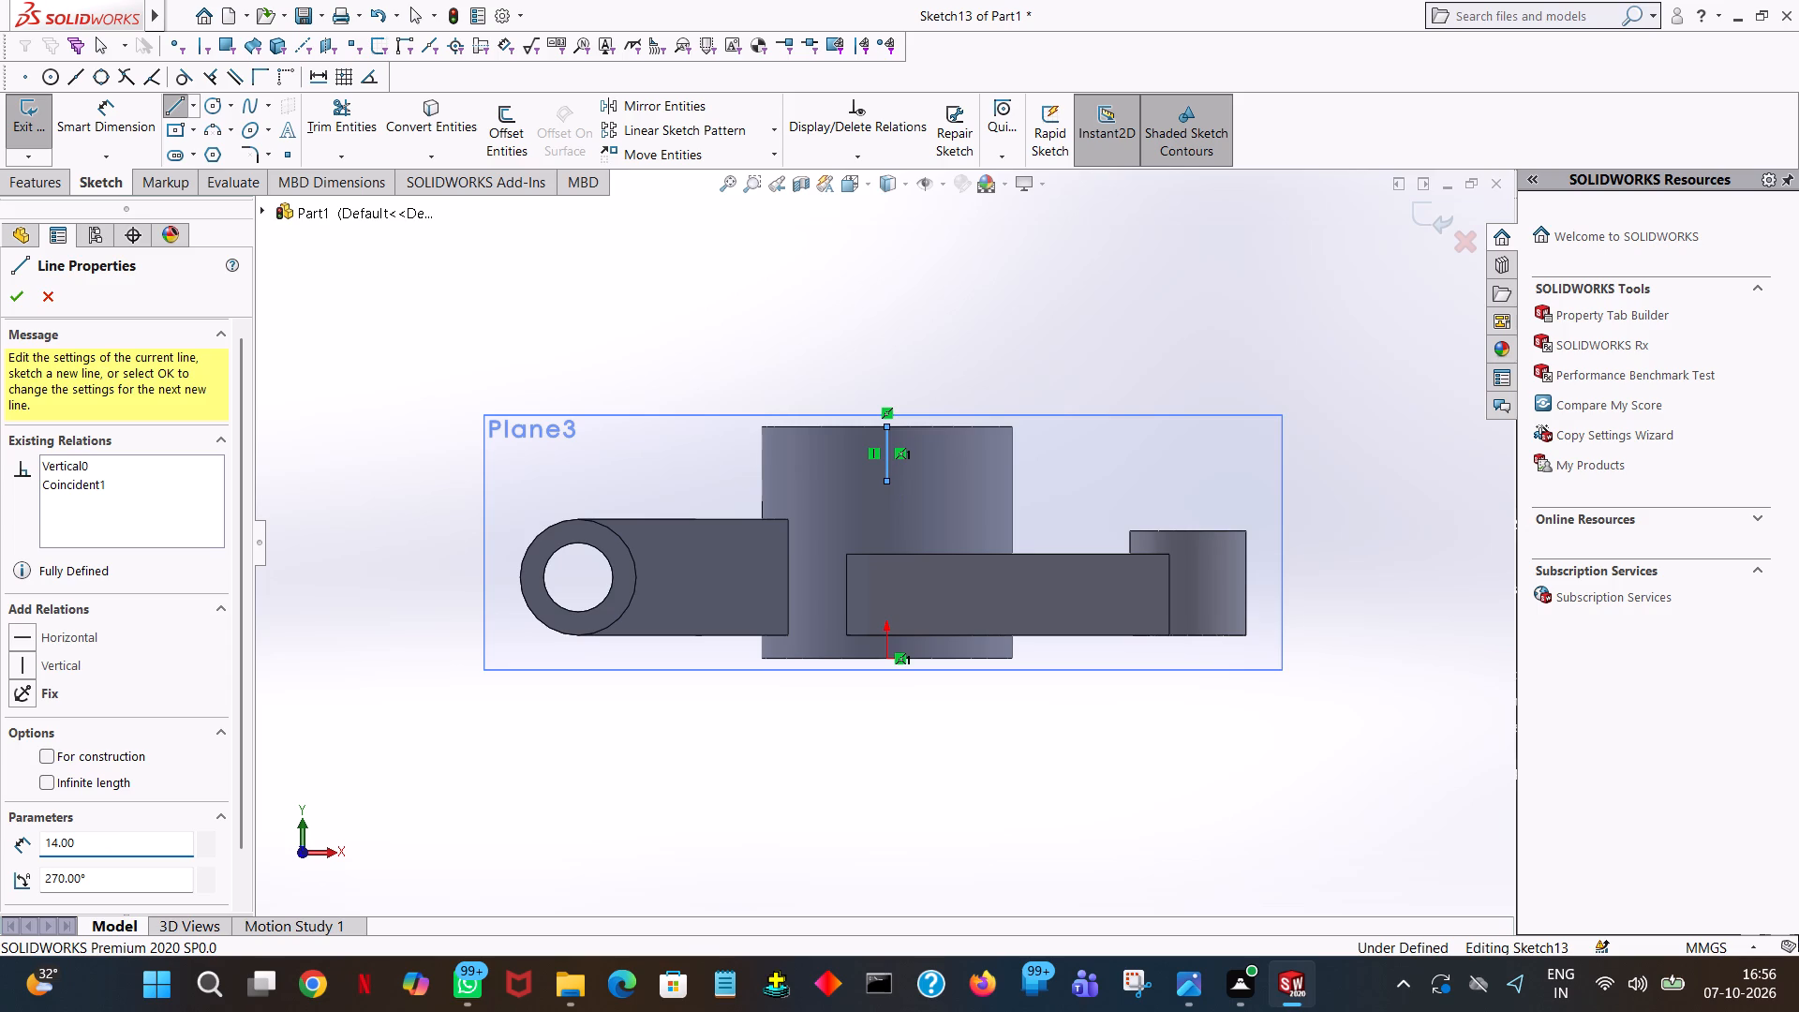
right_click(892, 475)
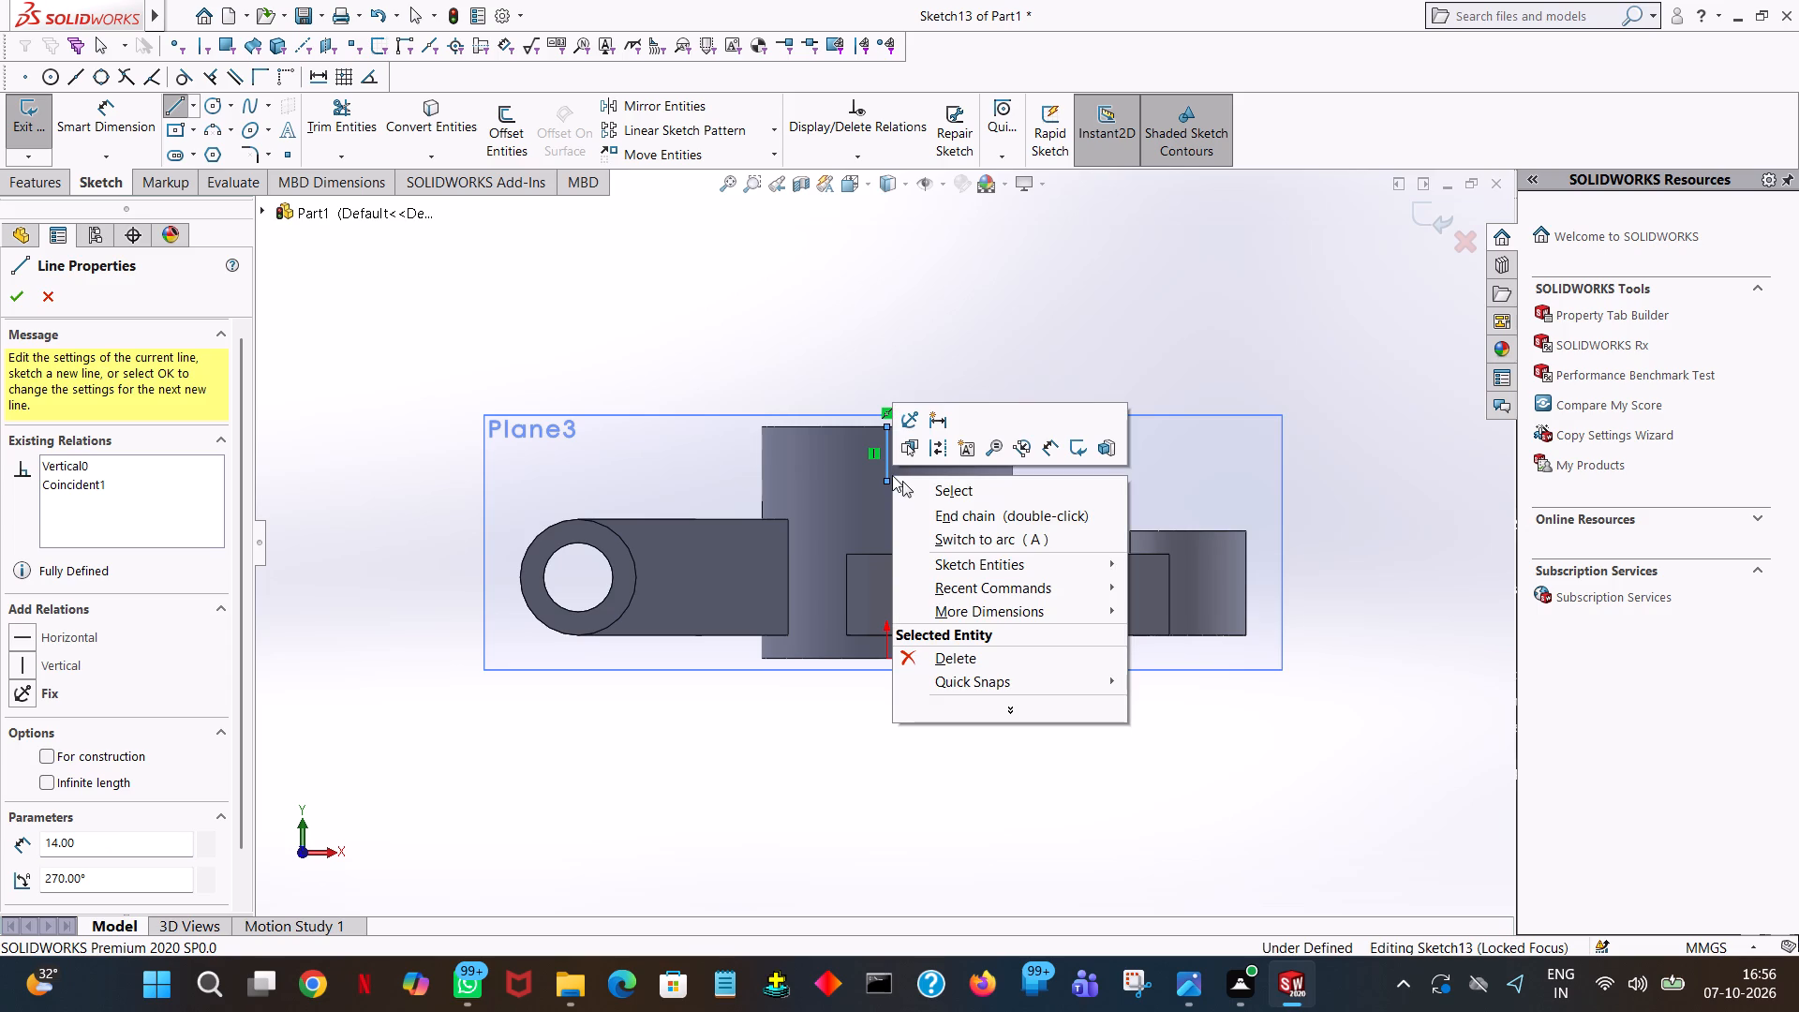
left_click(997, 479)
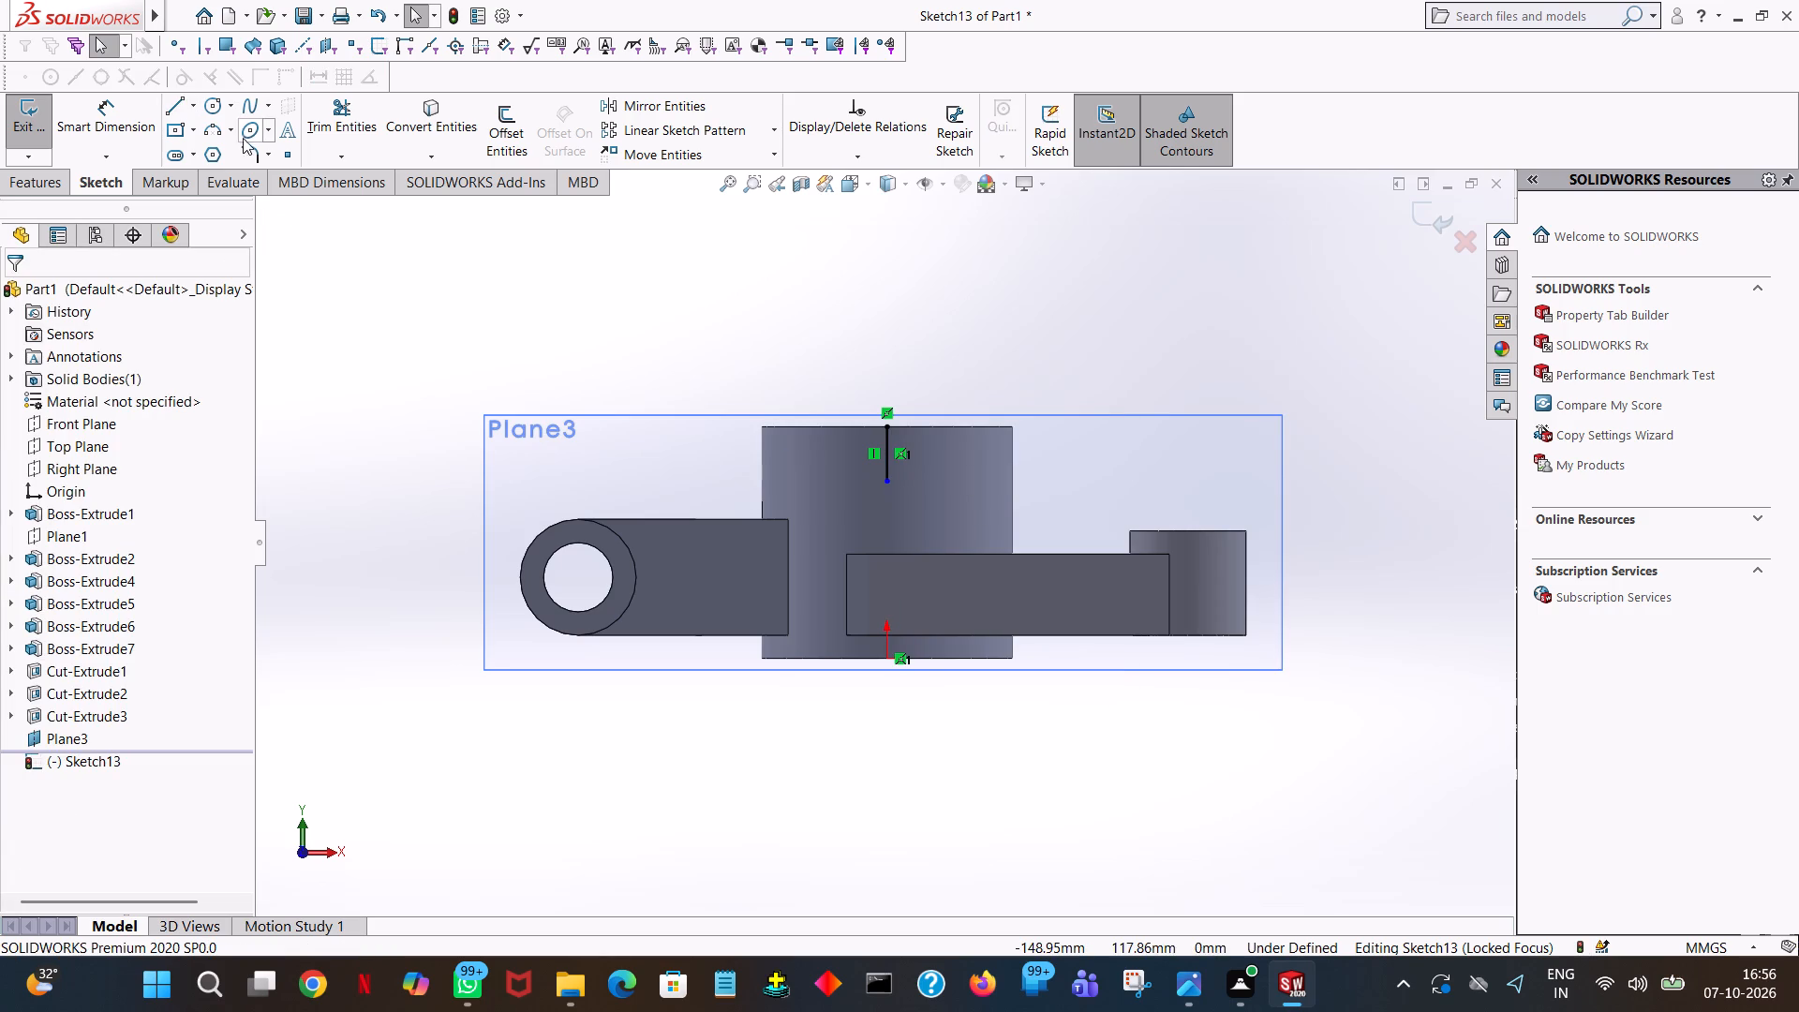
Draw a 10 mm radius circle centred on the lower end of the vertical line.
left_click(211, 107)
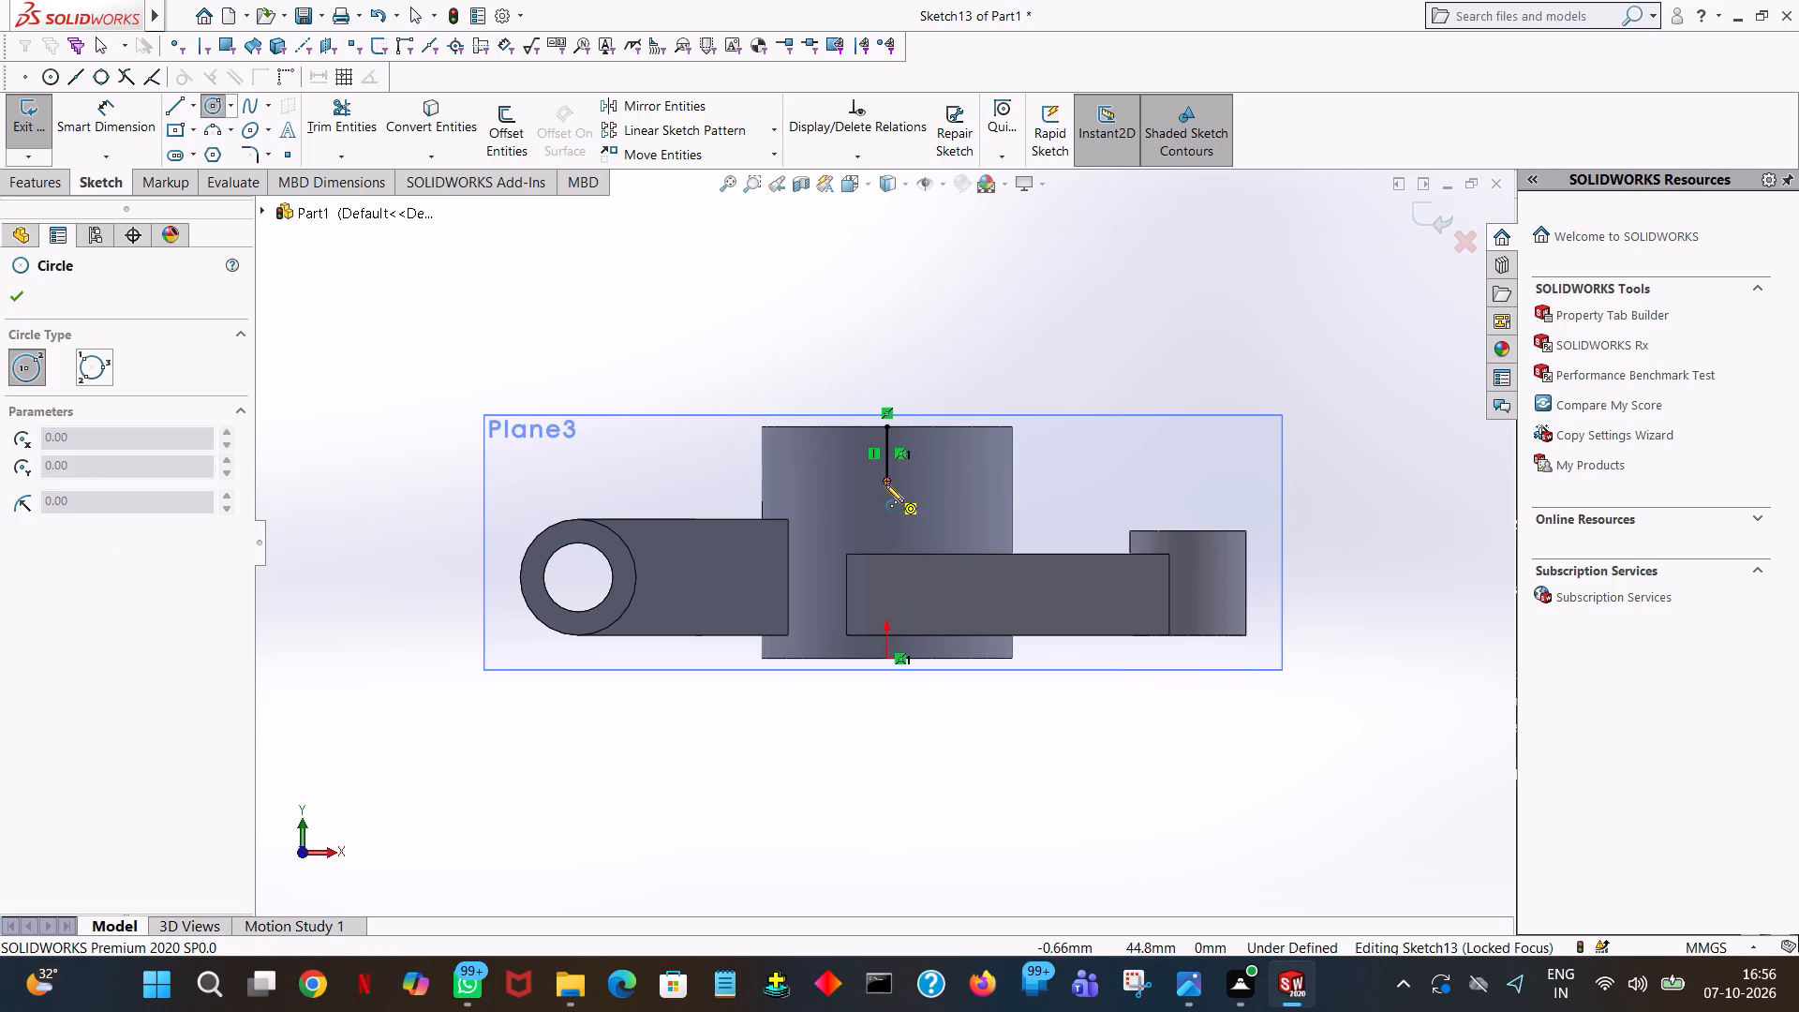
left_click(885, 484)
left_click(888, 451)
type("10")
key("Return")
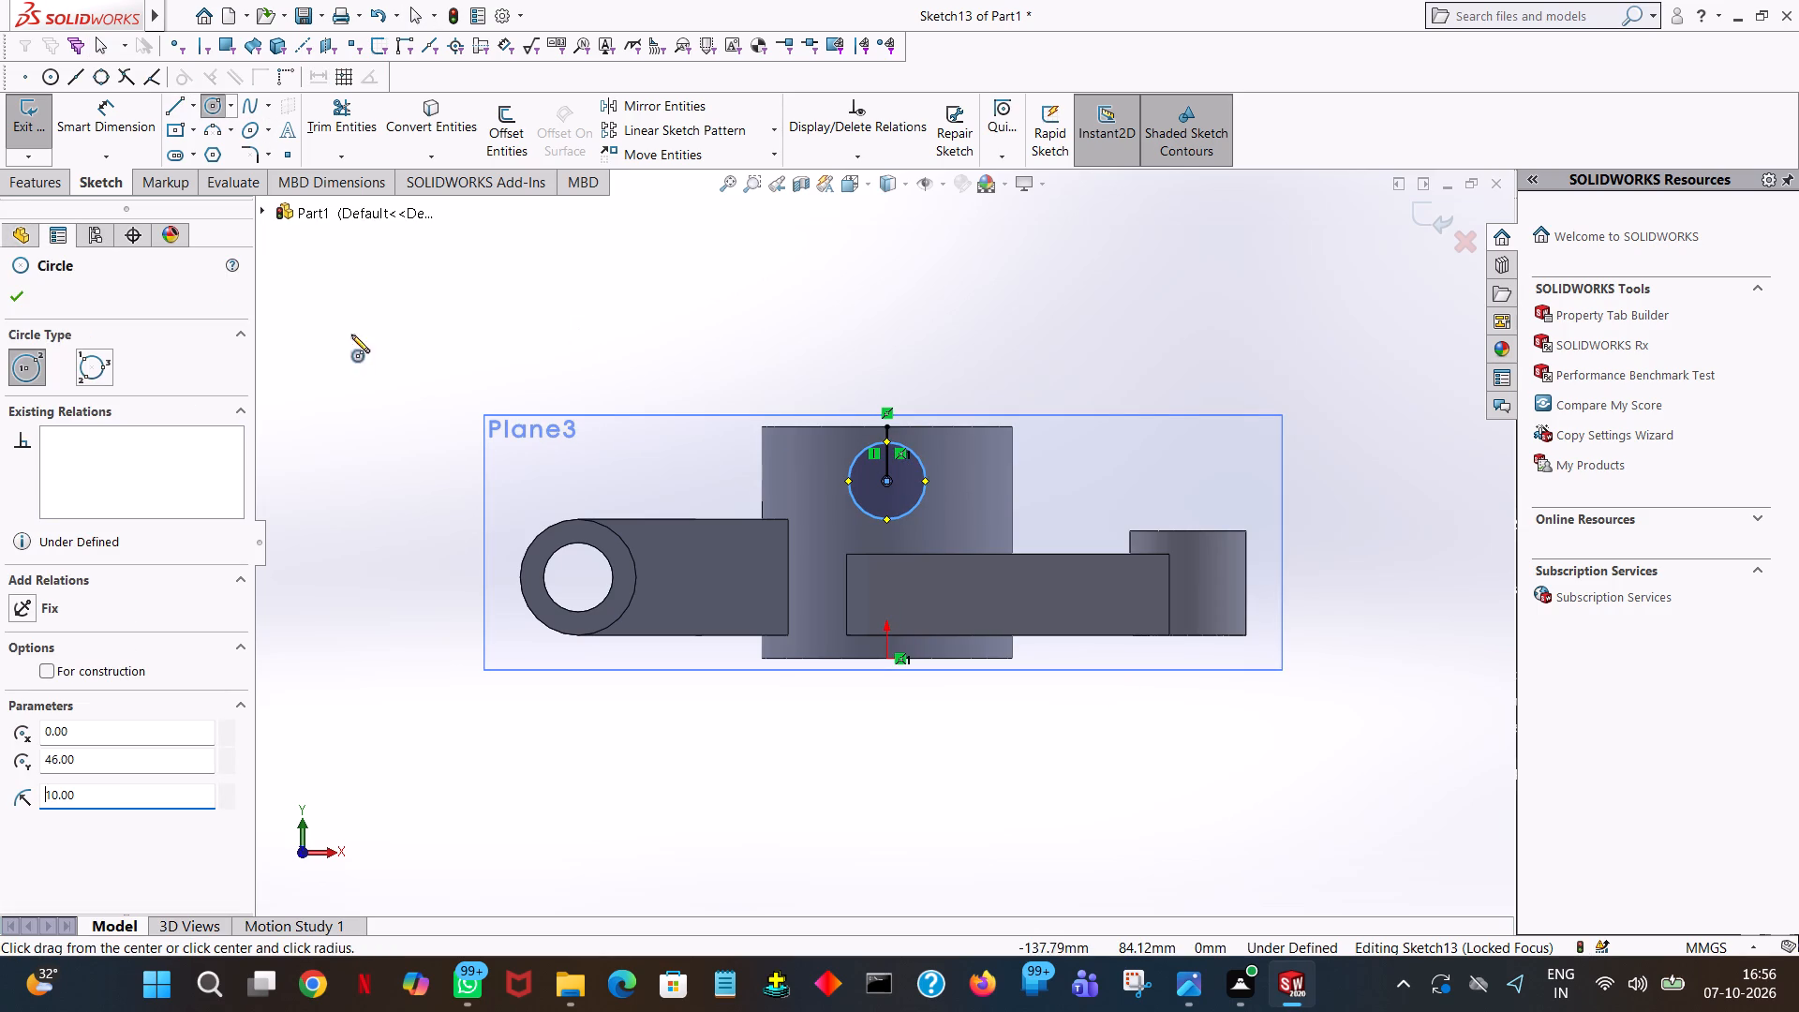
left_click(21, 287)
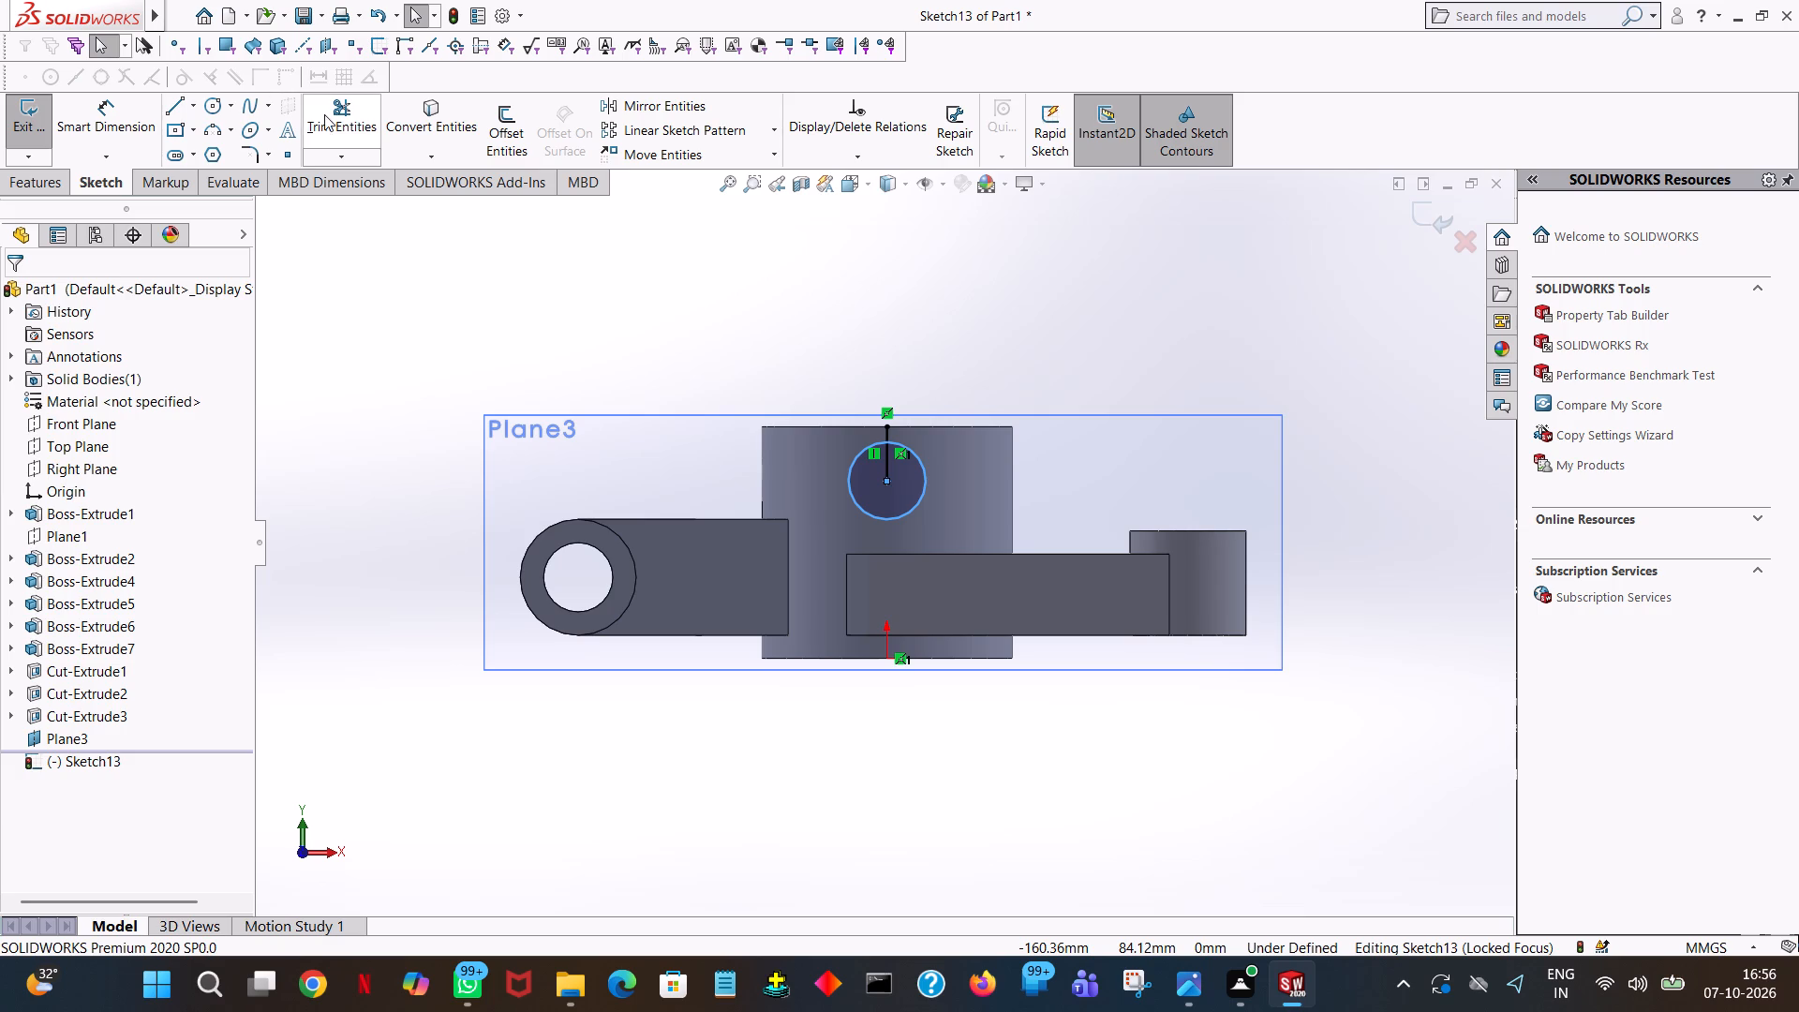
Trim away the vertical locating line inside and above the circle, keeping only the circle.
left_click(324, 114)
left_click(890, 463)
left_click(893, 435)
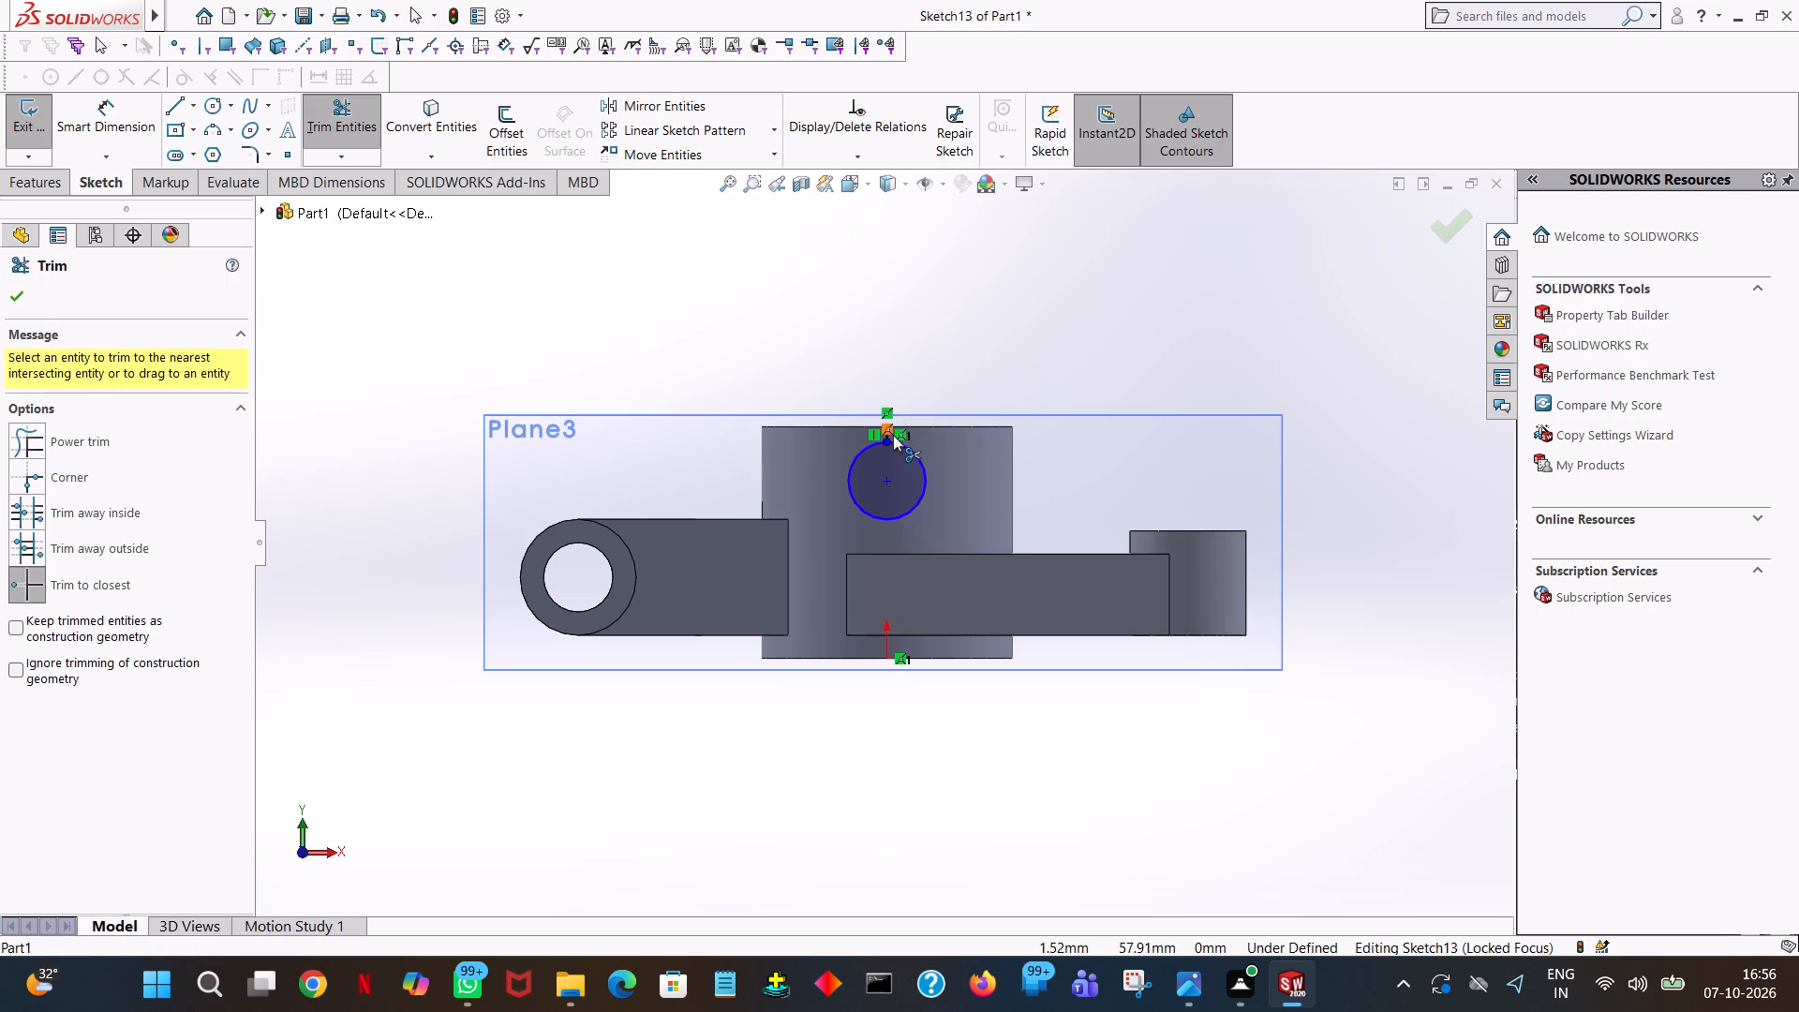
scroll(849, 362, "down", 4, "ctrl")
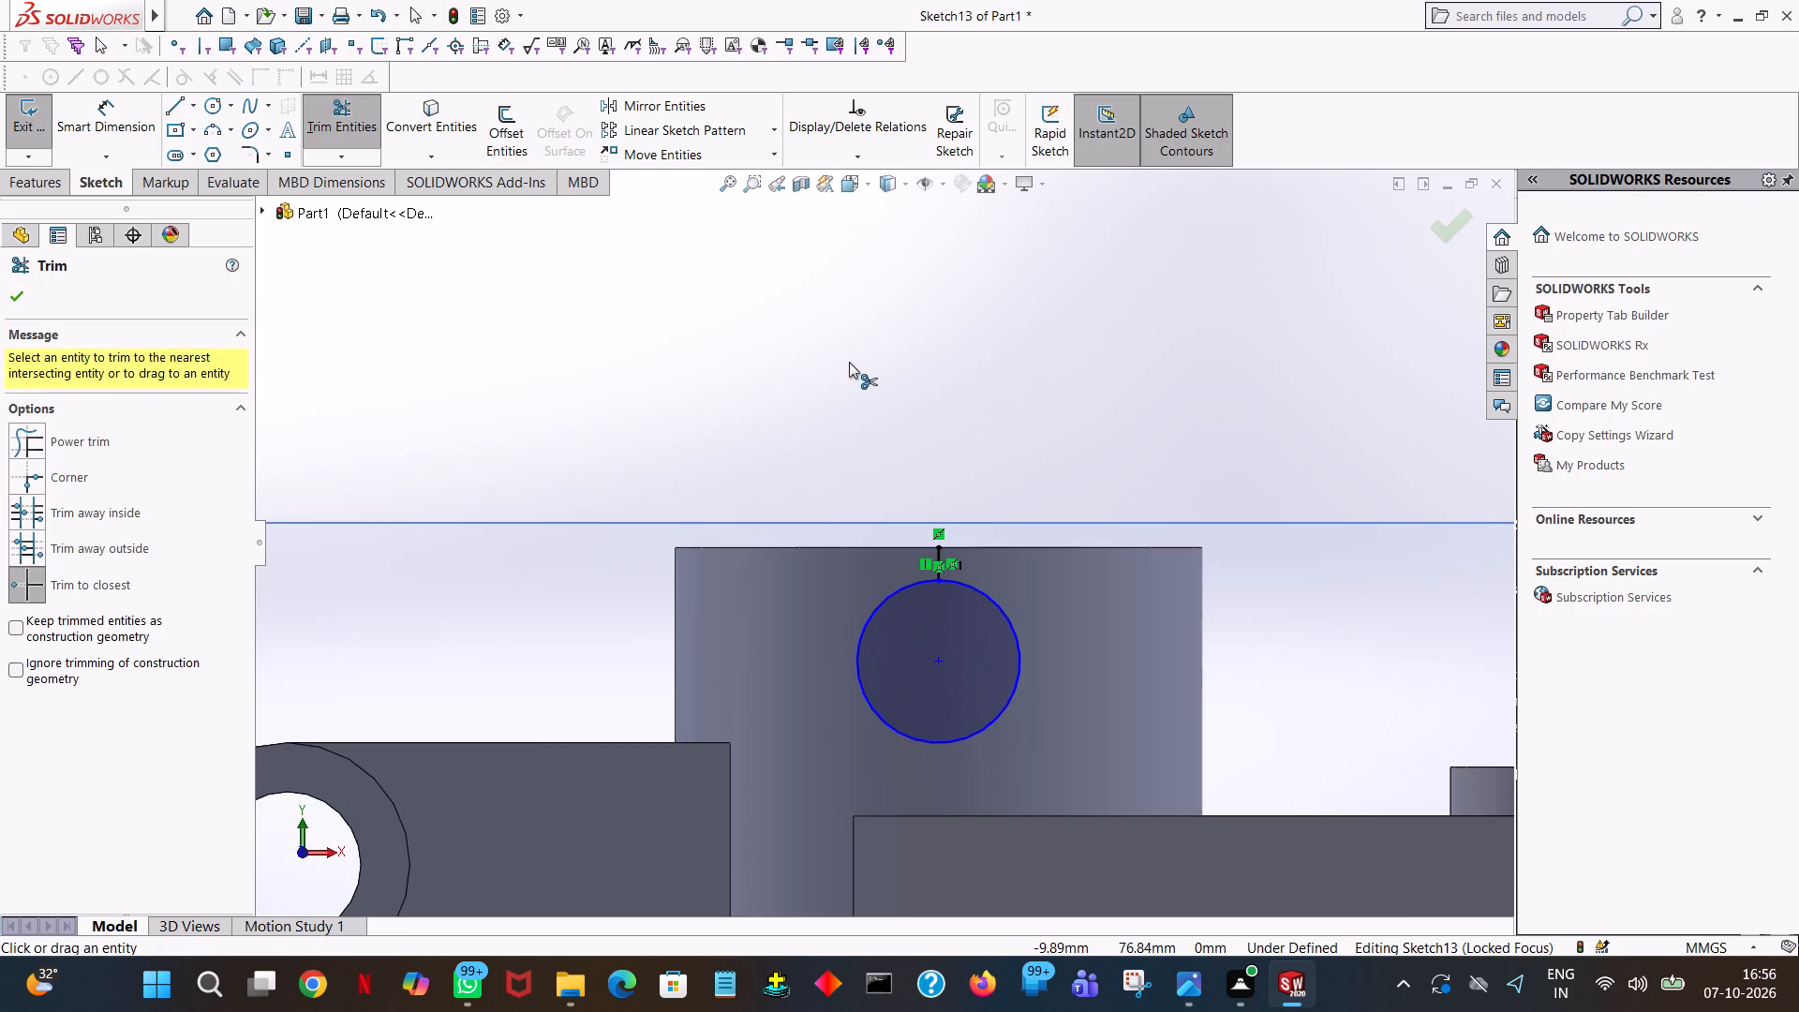
left_click(936, 552)
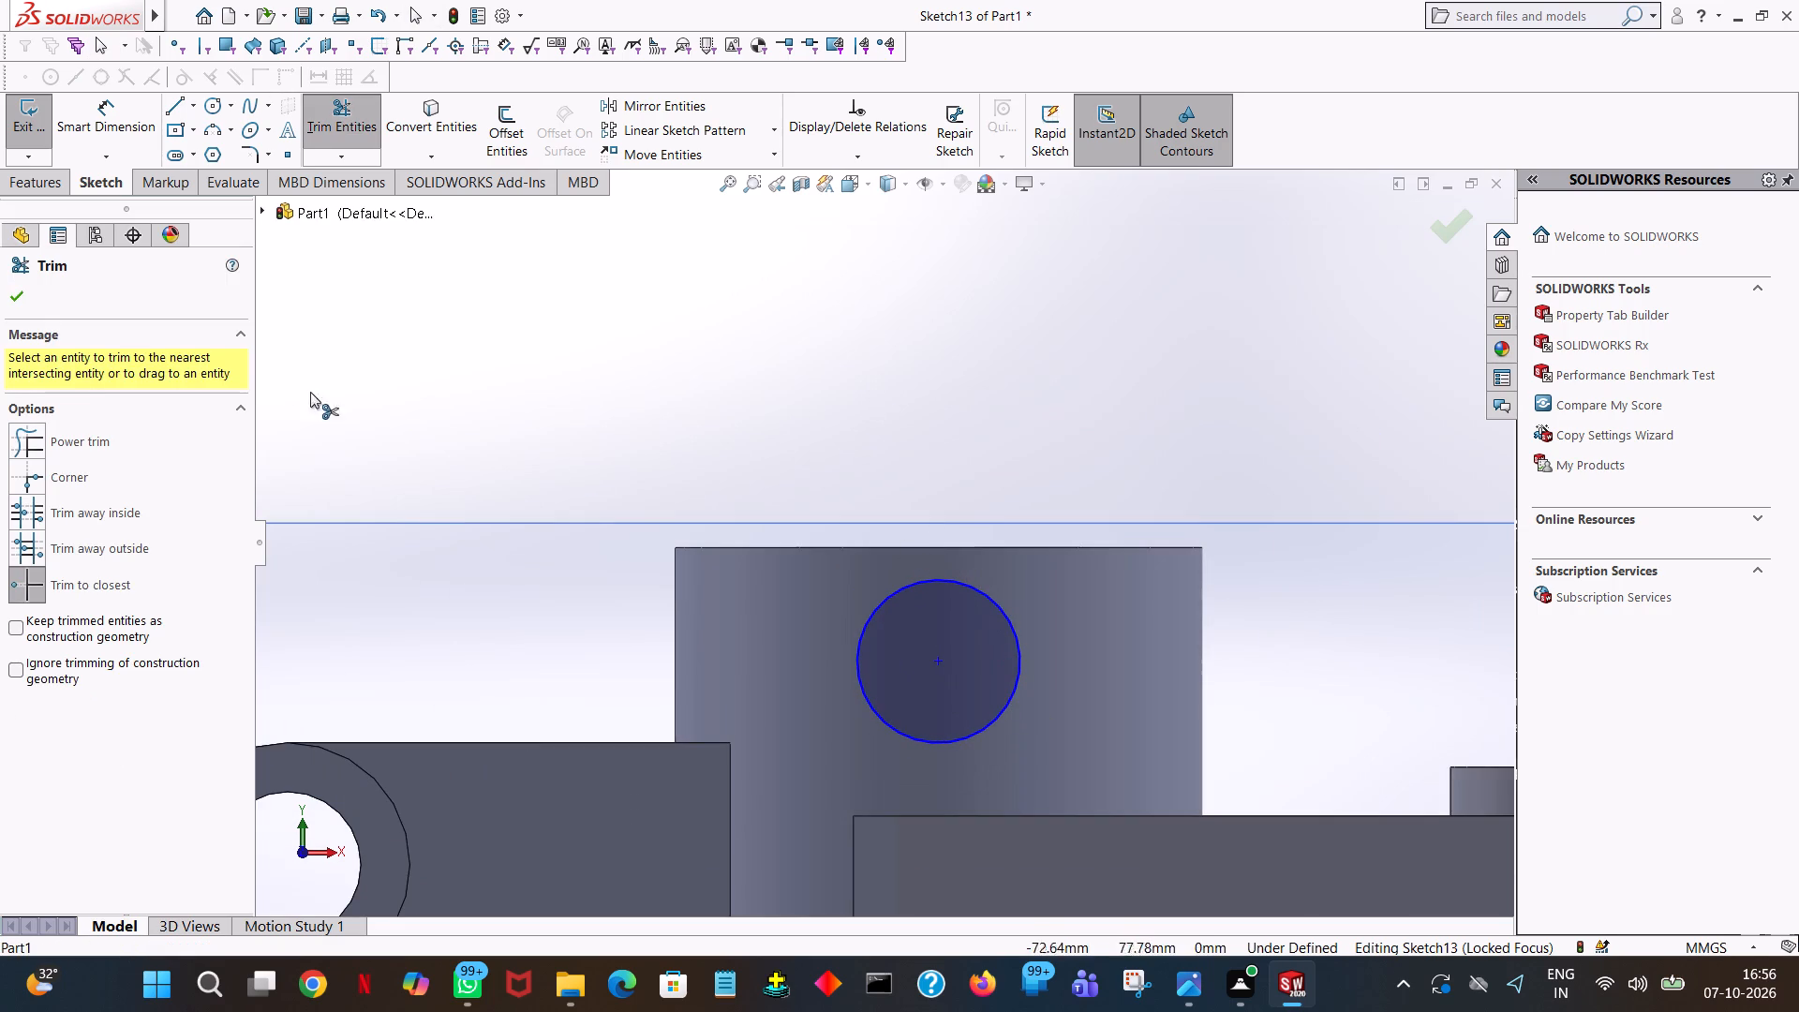
left_click(20, 302)
Cut the circle as a blind extrusion 215 mm deep crosswise through the central hub.
left_click(33, 185)
left_click(306, 126)
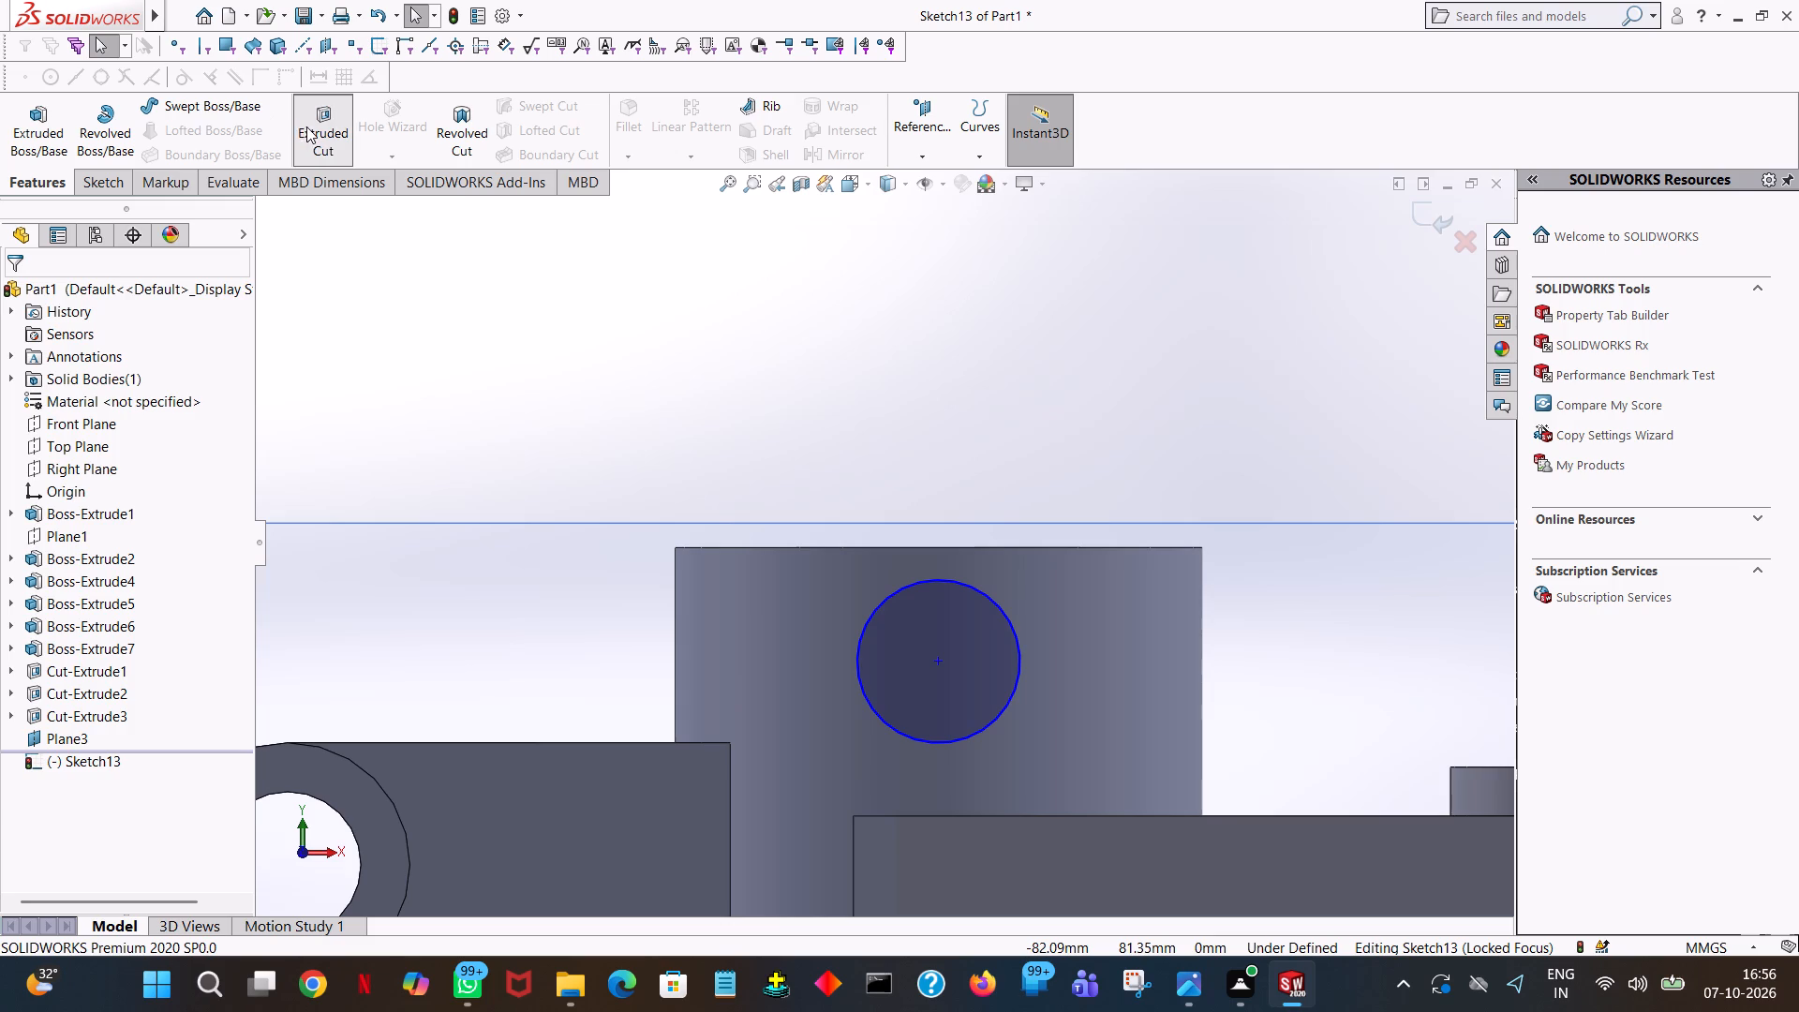
middle_click_drag(727, 405, 737, 672)
middle_click(737, 666)
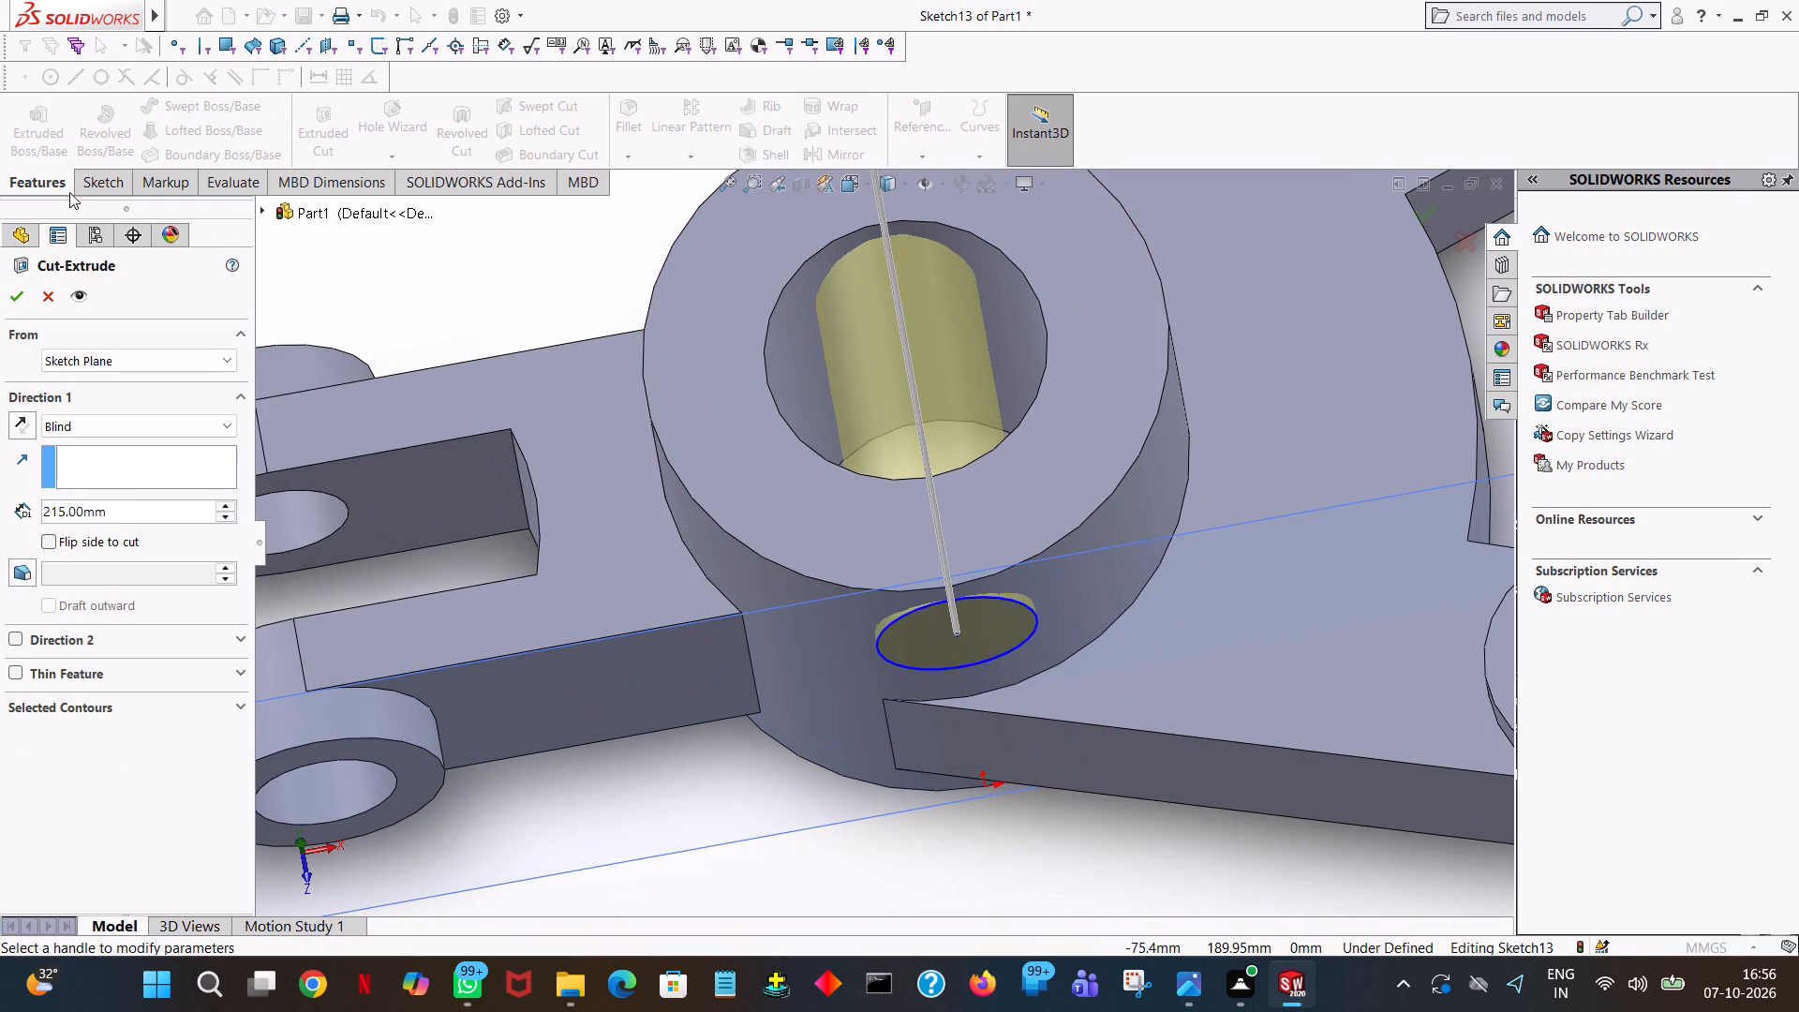
left_click(15, 282)
left_click(1087, 838)
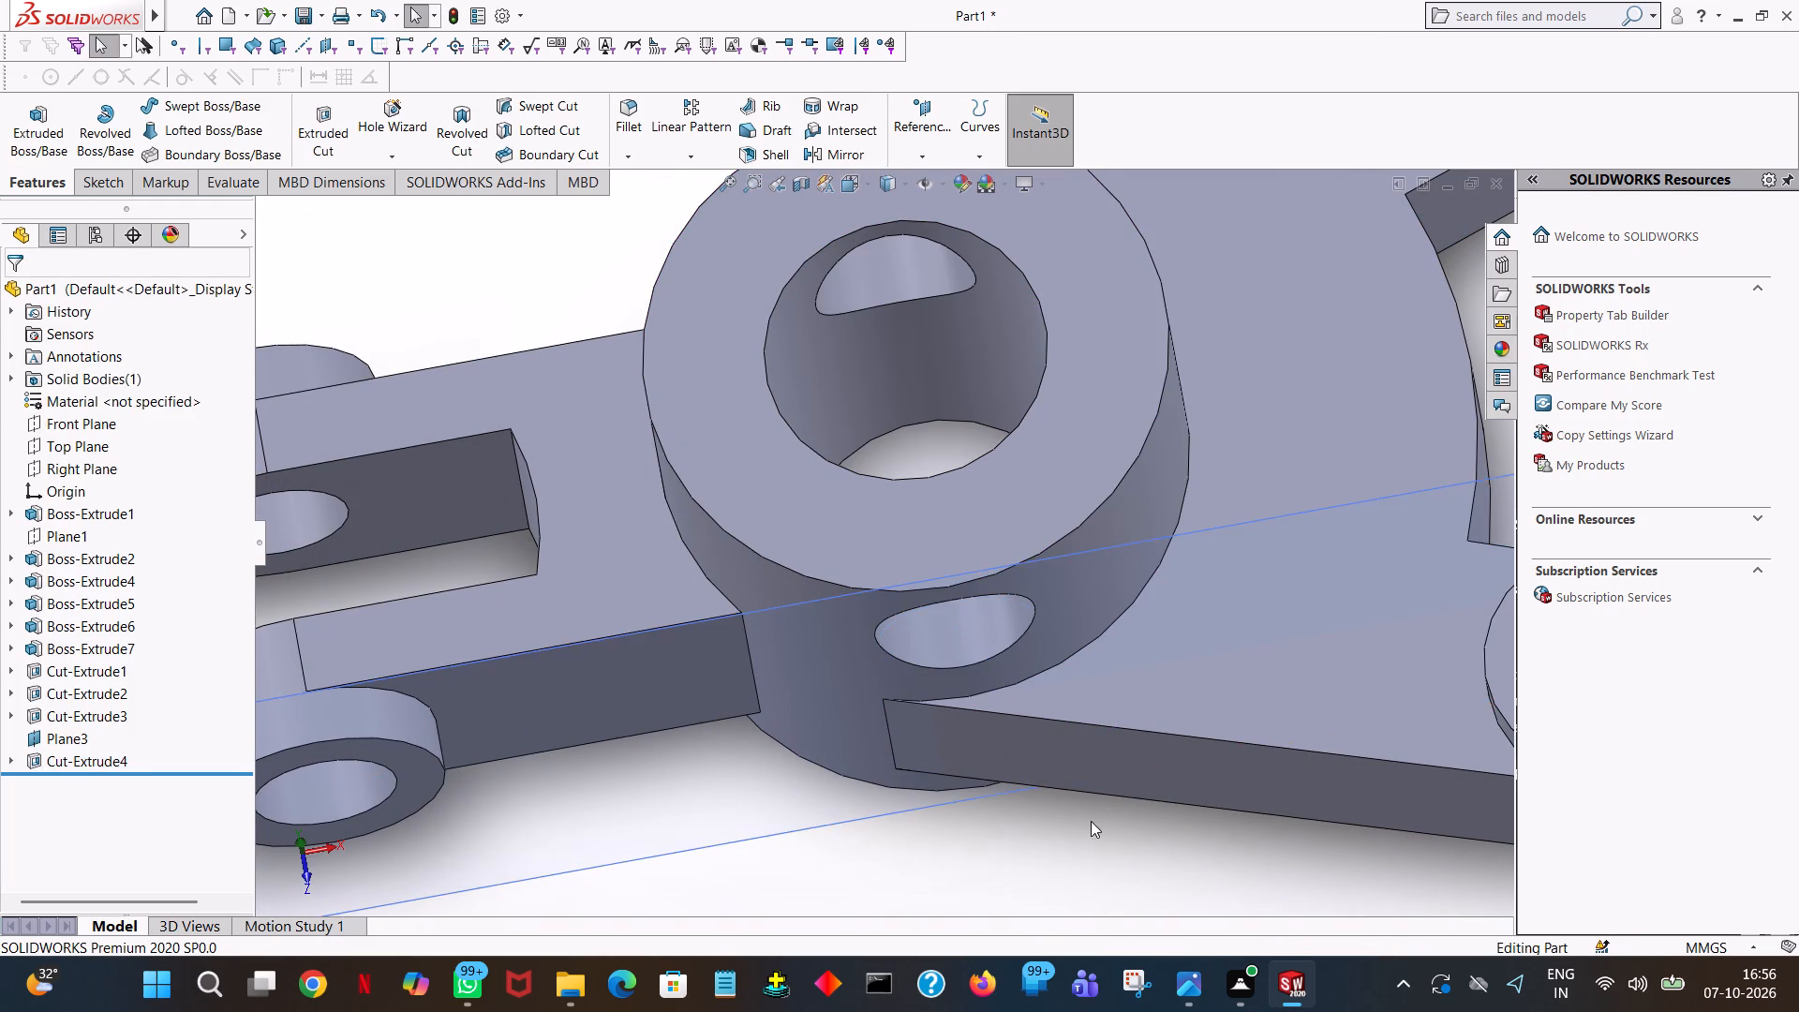
Hide the offset reference plane Plane3 that carries the cross-hole sketch.
middle_click_drag(1091, 821, 1061, 513)
middle_click_drag(1089, 658, 1100, 739)
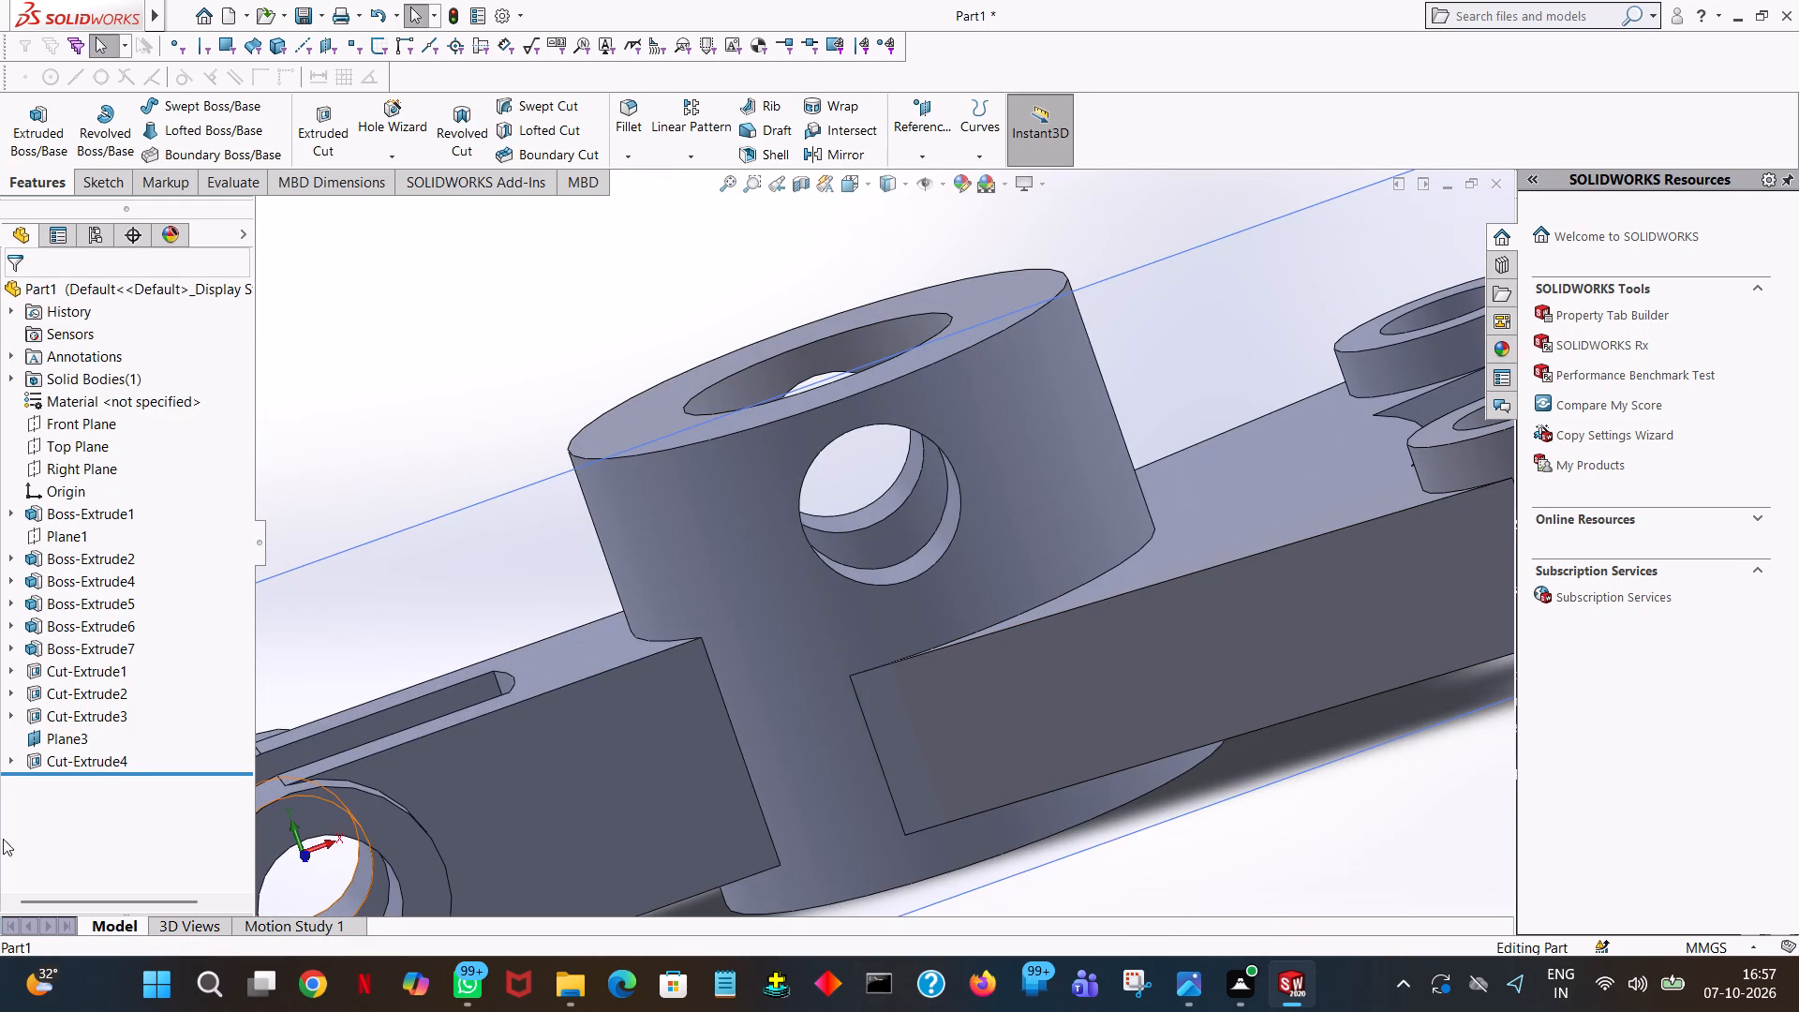
left_click(67, 738)
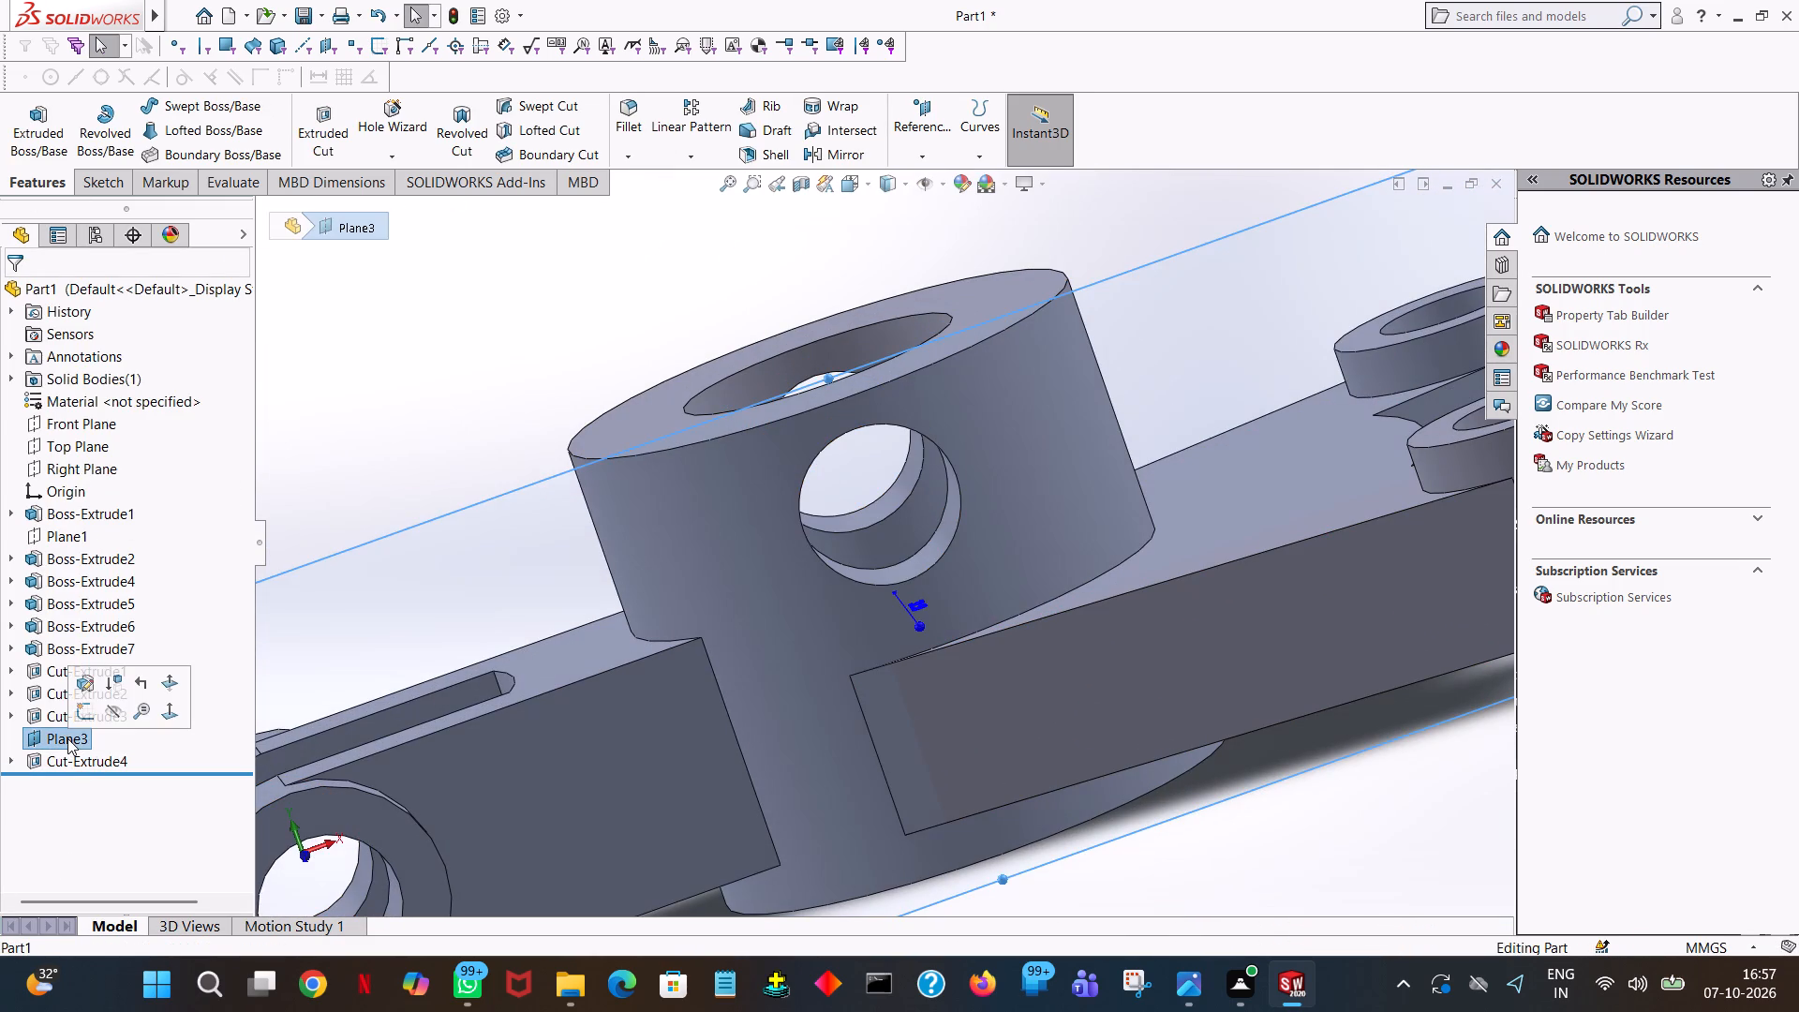
left_click(112, 712)
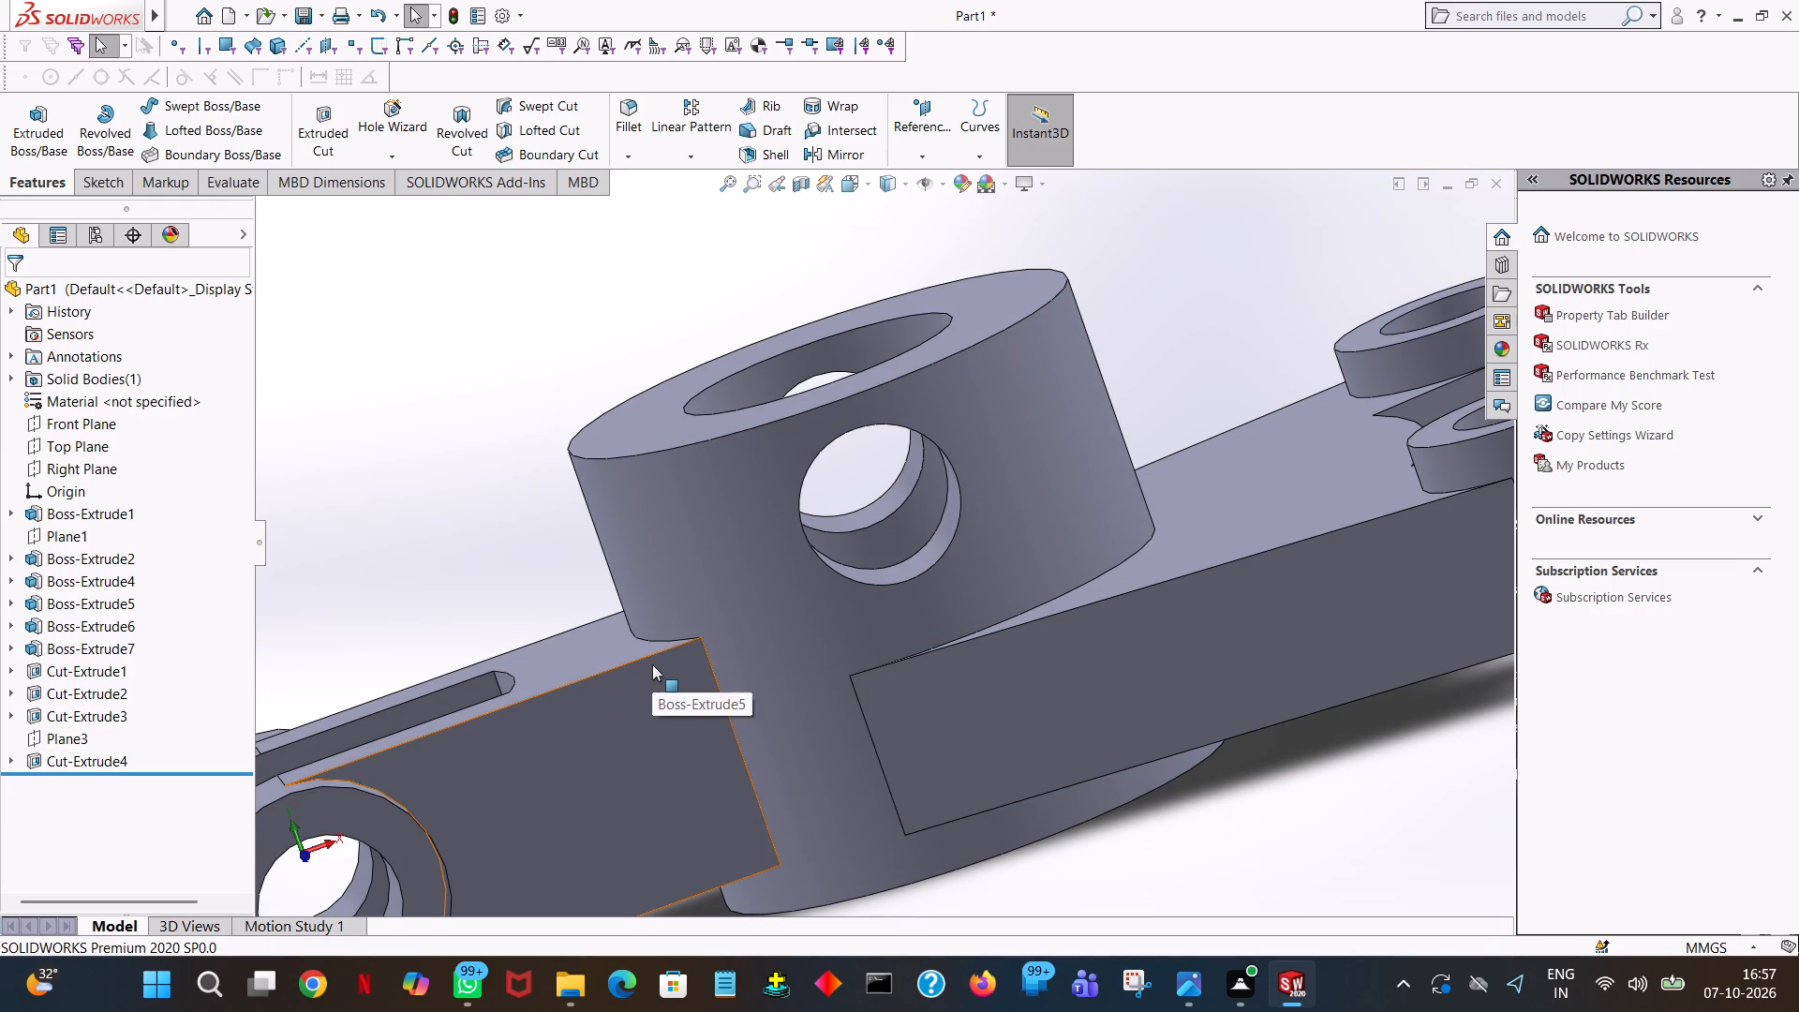
Examine the whole bracket from above, below and the side, including the hub's cross hole and the fork and flange holes.
scroll(652, 664, "down", 2, "ctrl")
scroll(652, 664, "up", 9, "ctrl")
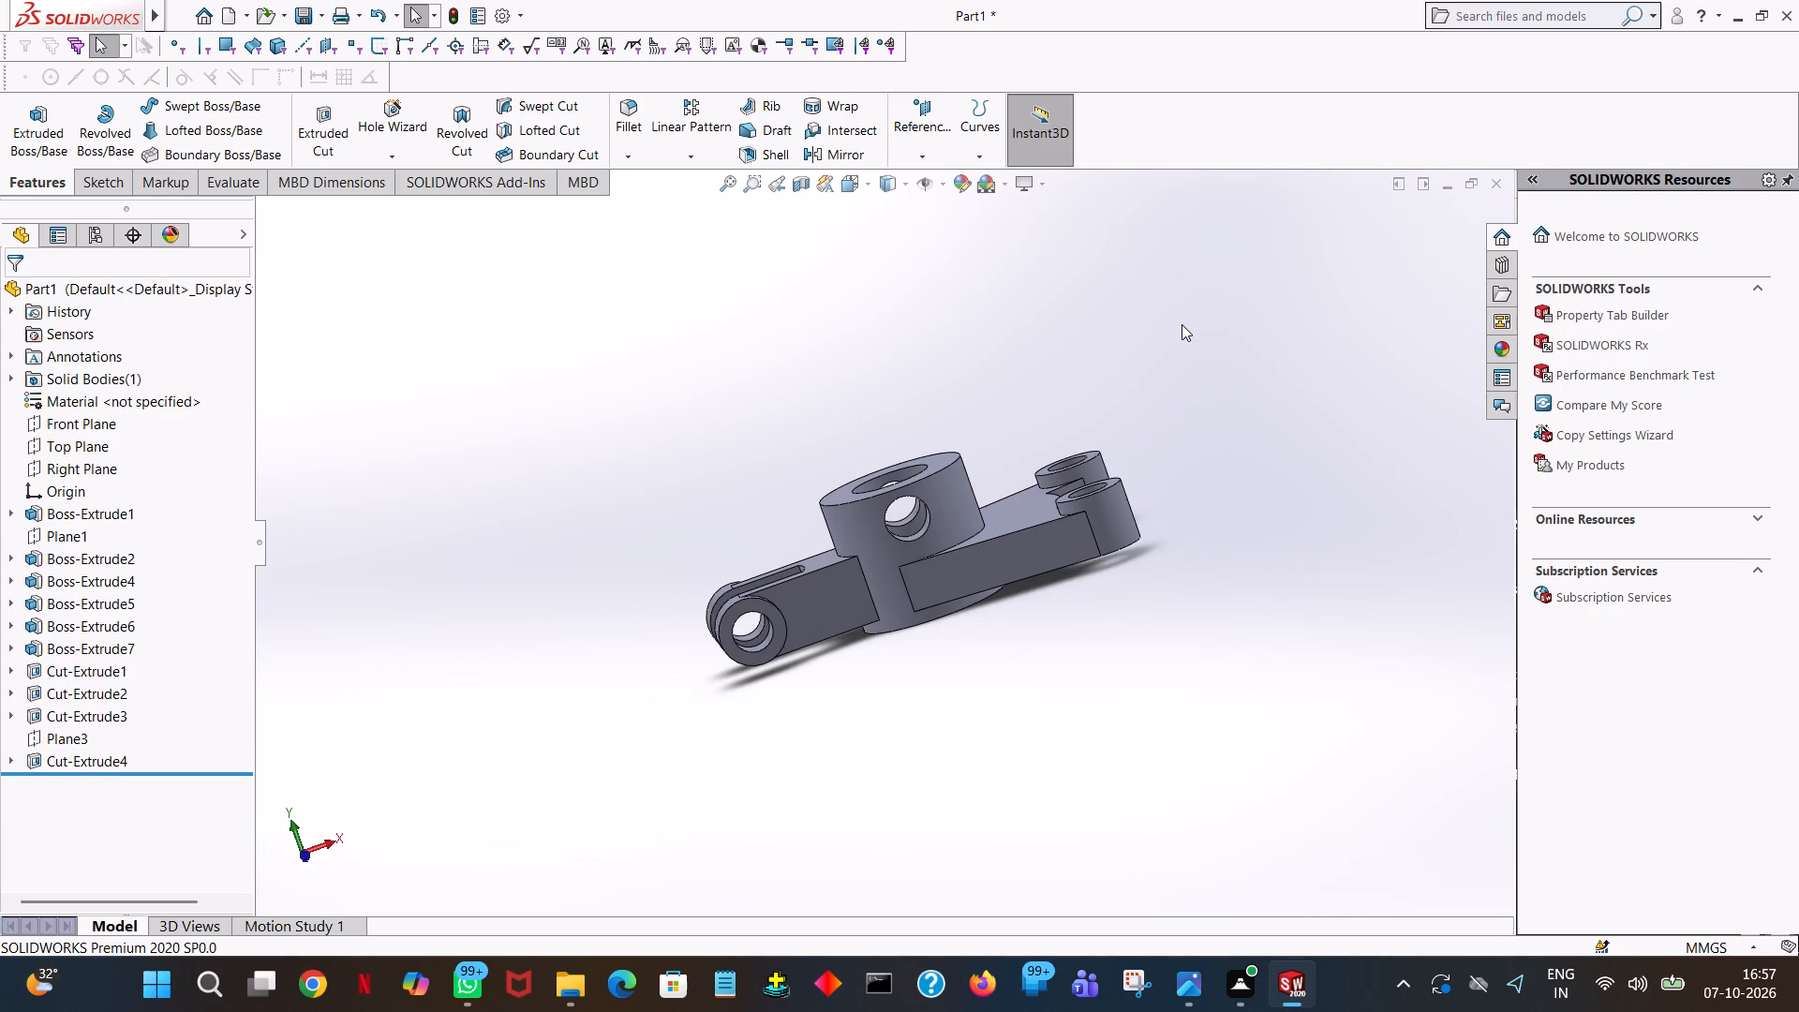
middle_click_drag(1182, 314, 1172, 545)
middle_click_drag(1167, 495, 1180, 531)
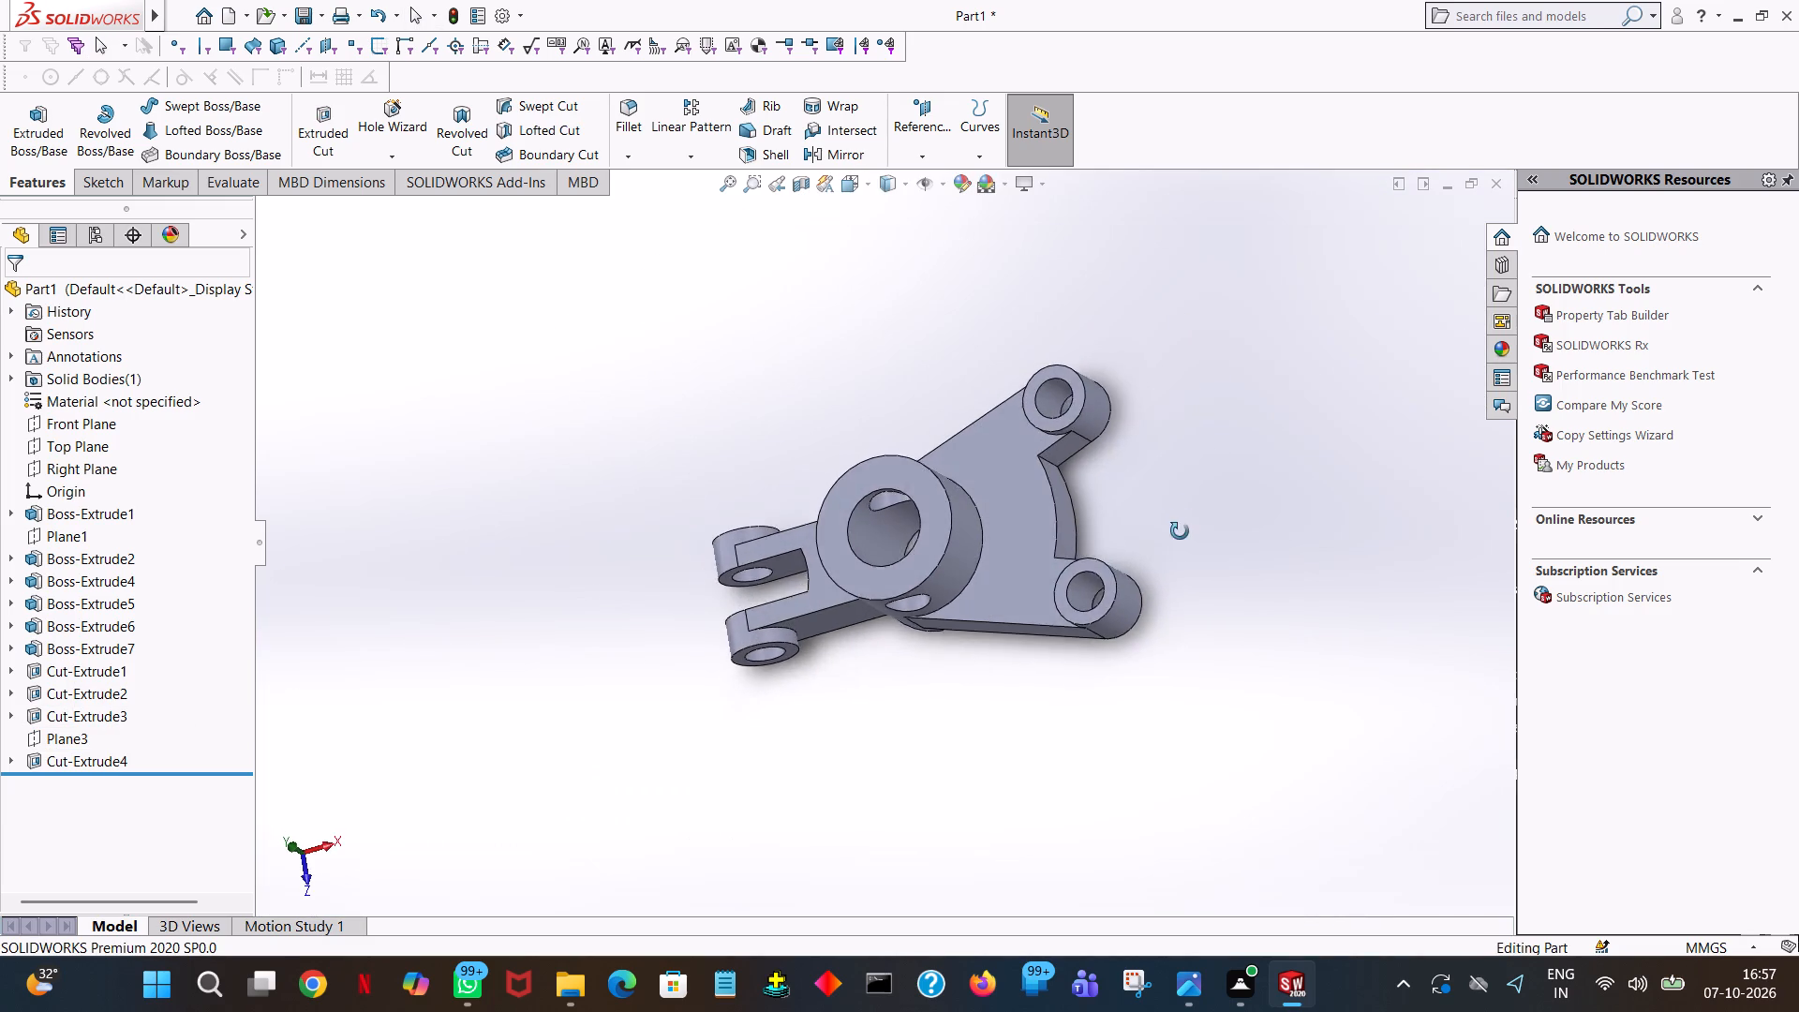
middle_click_drag(1180, 531, 1285, 437)
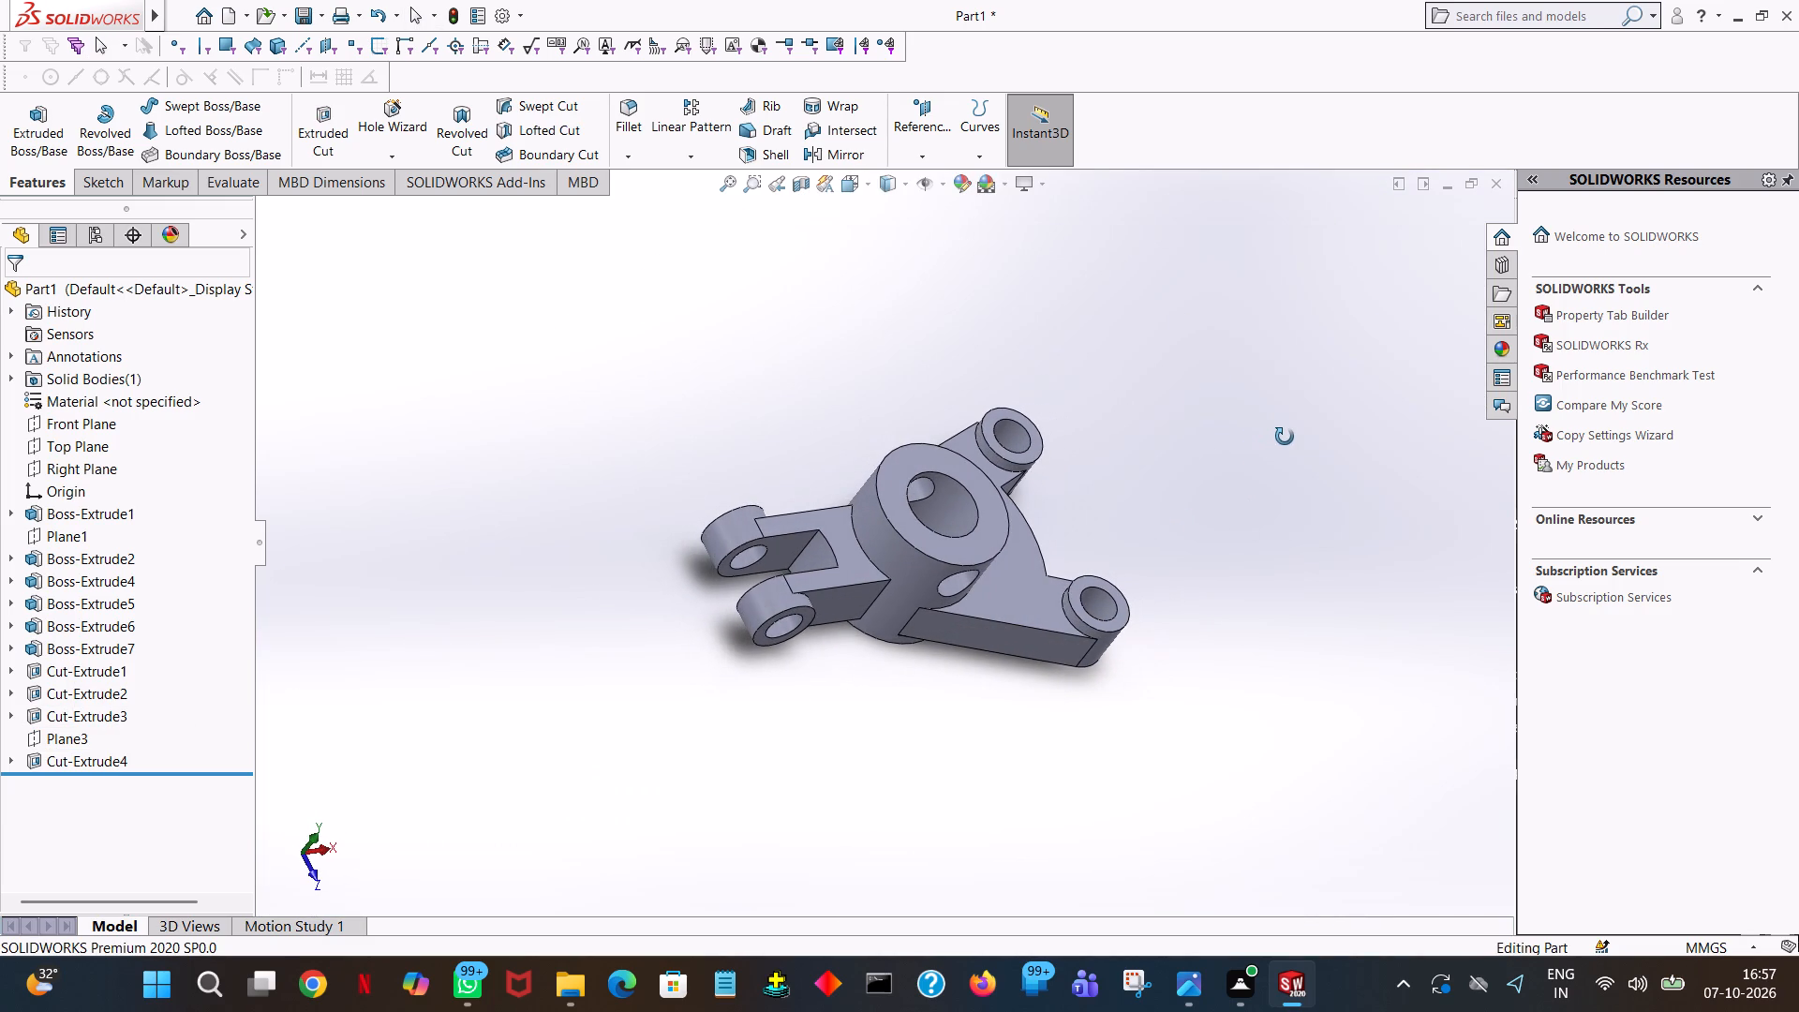
middle_click_drag(1285, 437, 1286, 437)
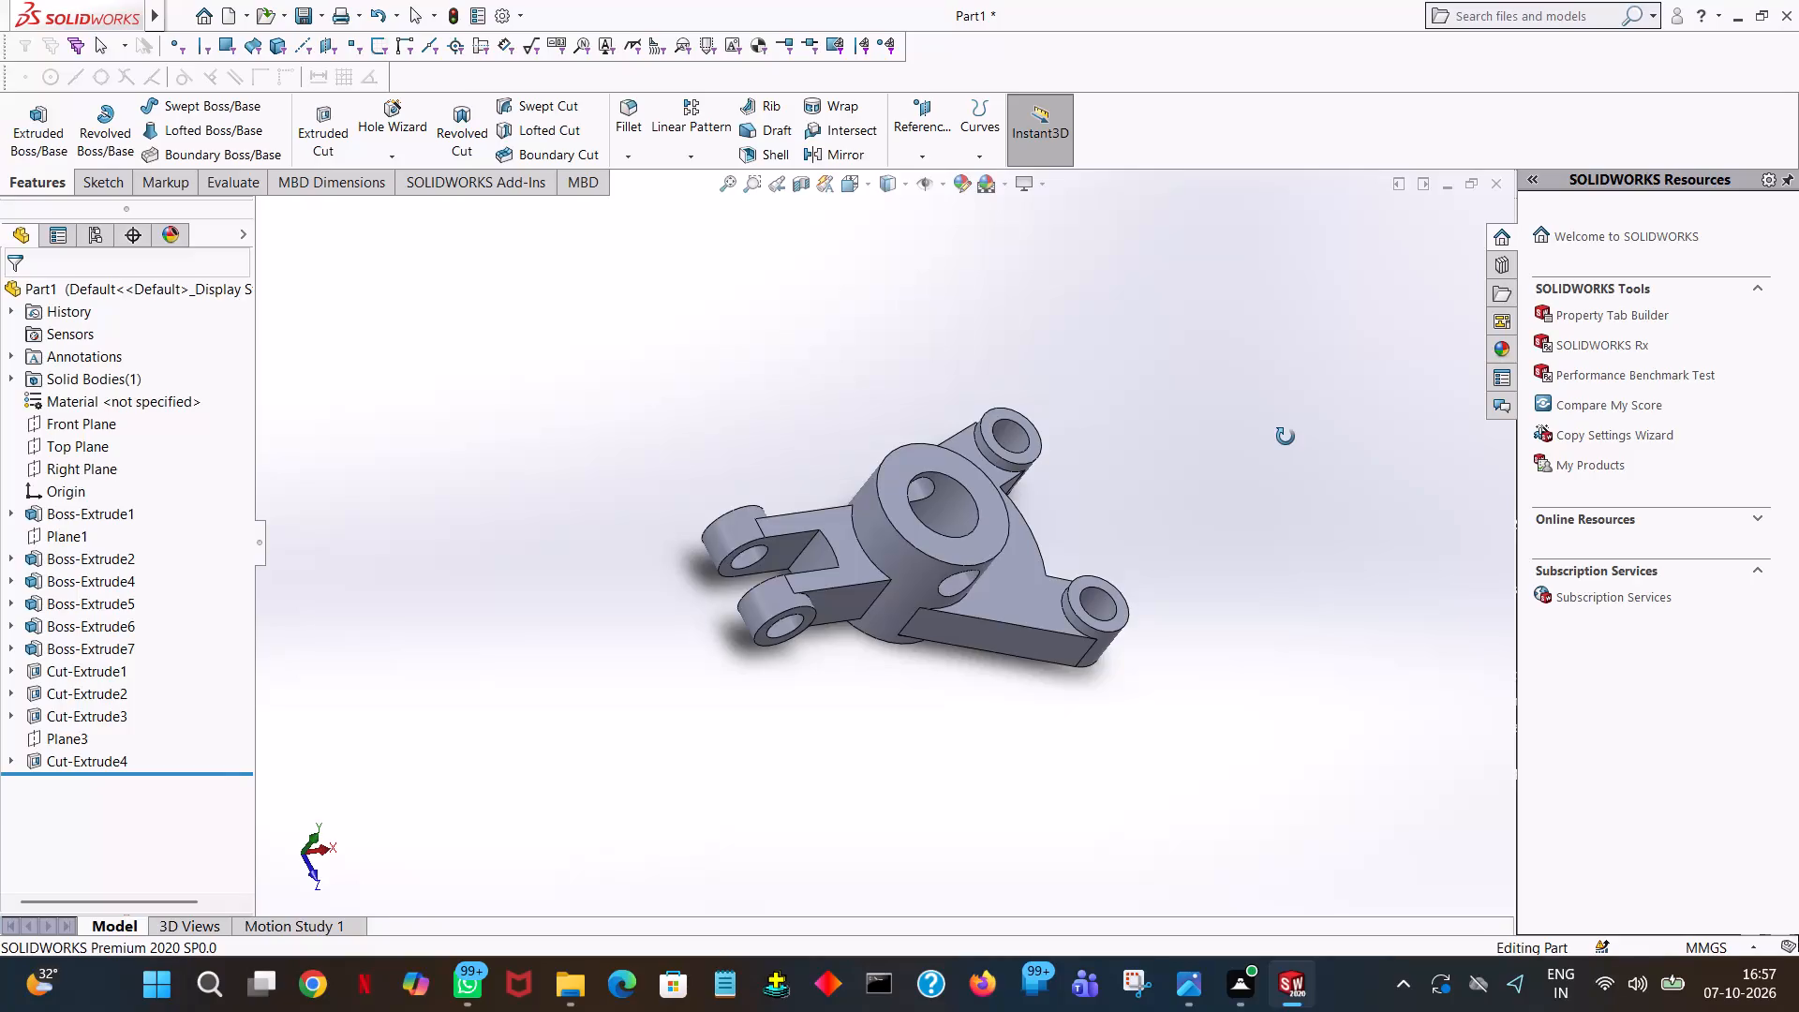
middle_click_drag(1286, 437, 1224, 176)
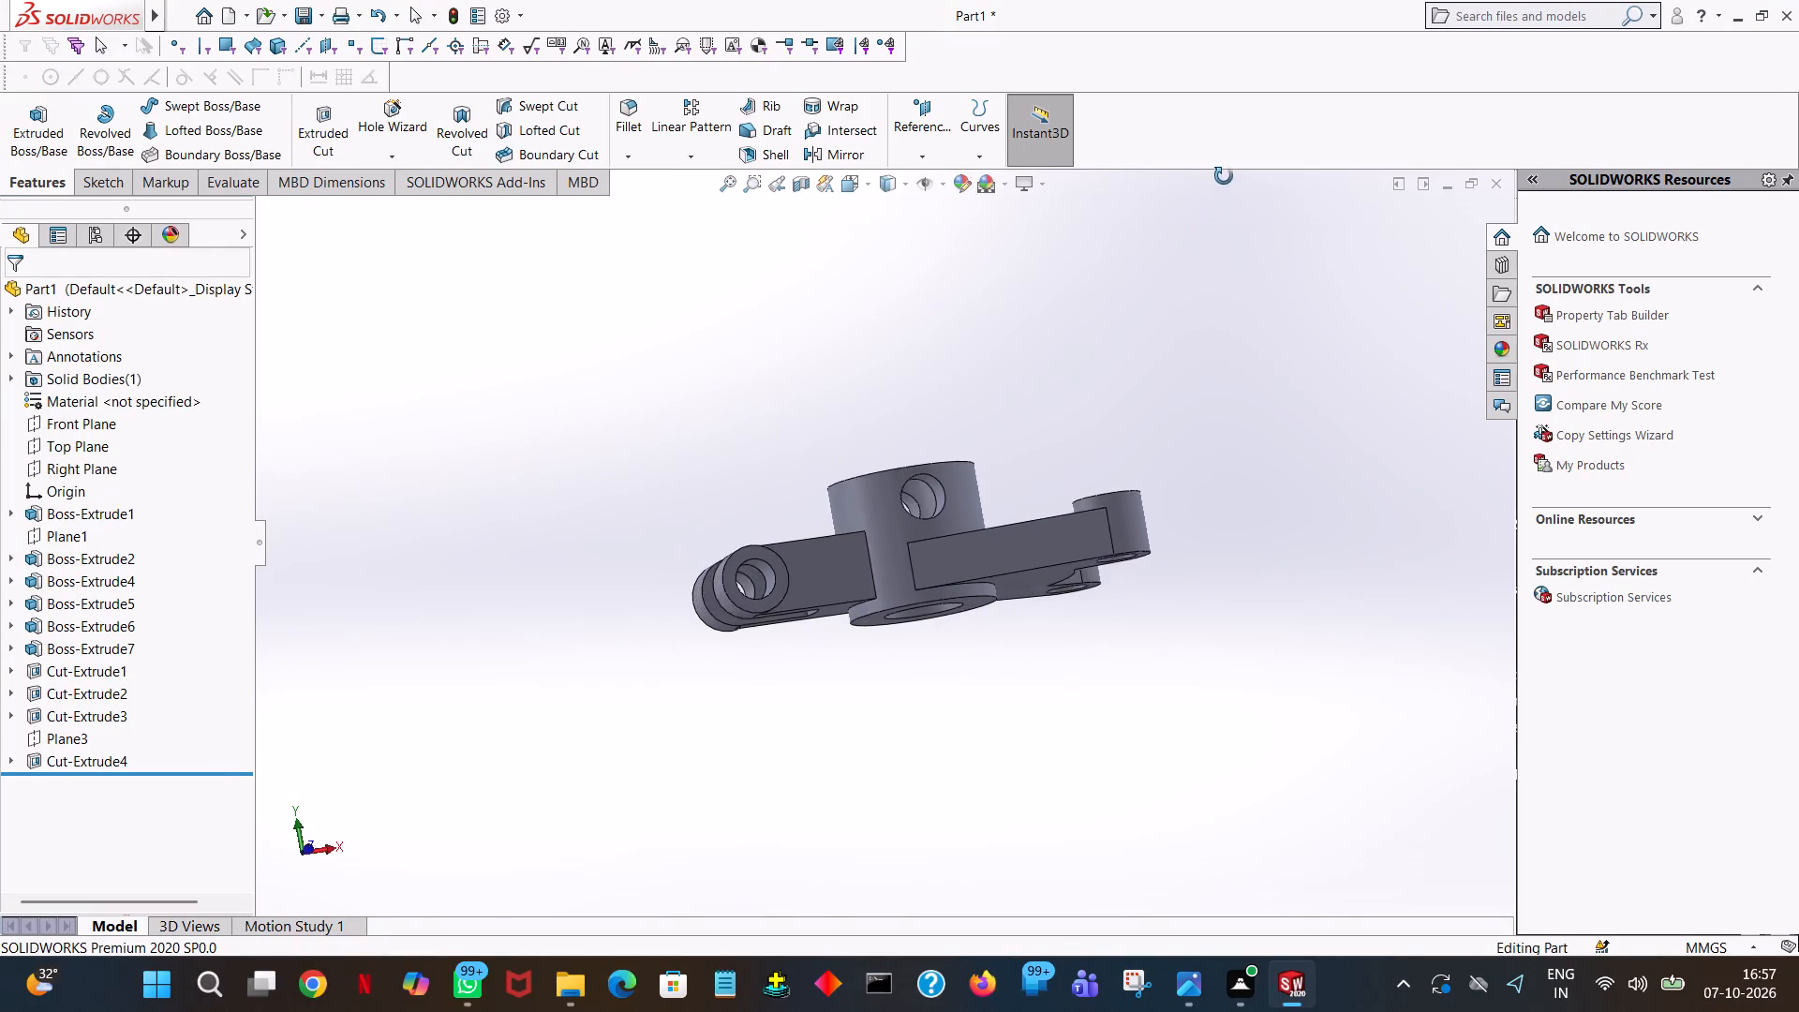
middle_click_drag(1224, 176, 1178, 178)
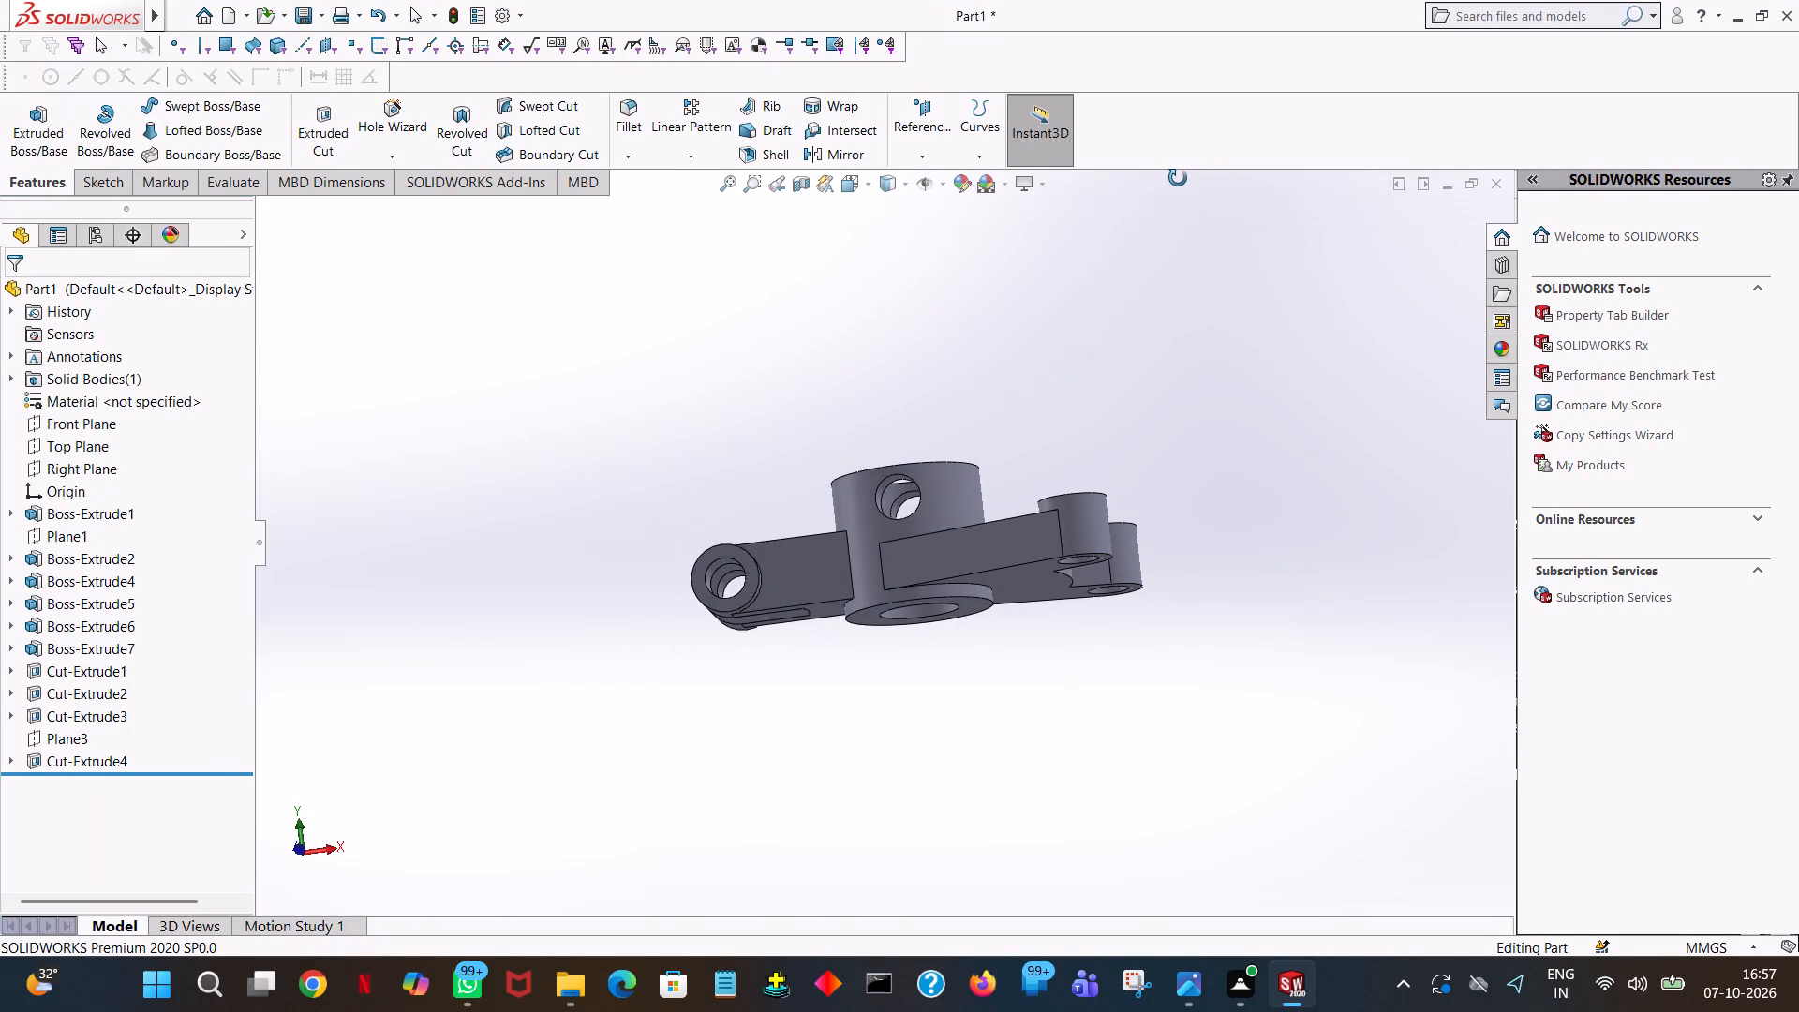
middle_click_drag(1178, 178, 1190, 195)
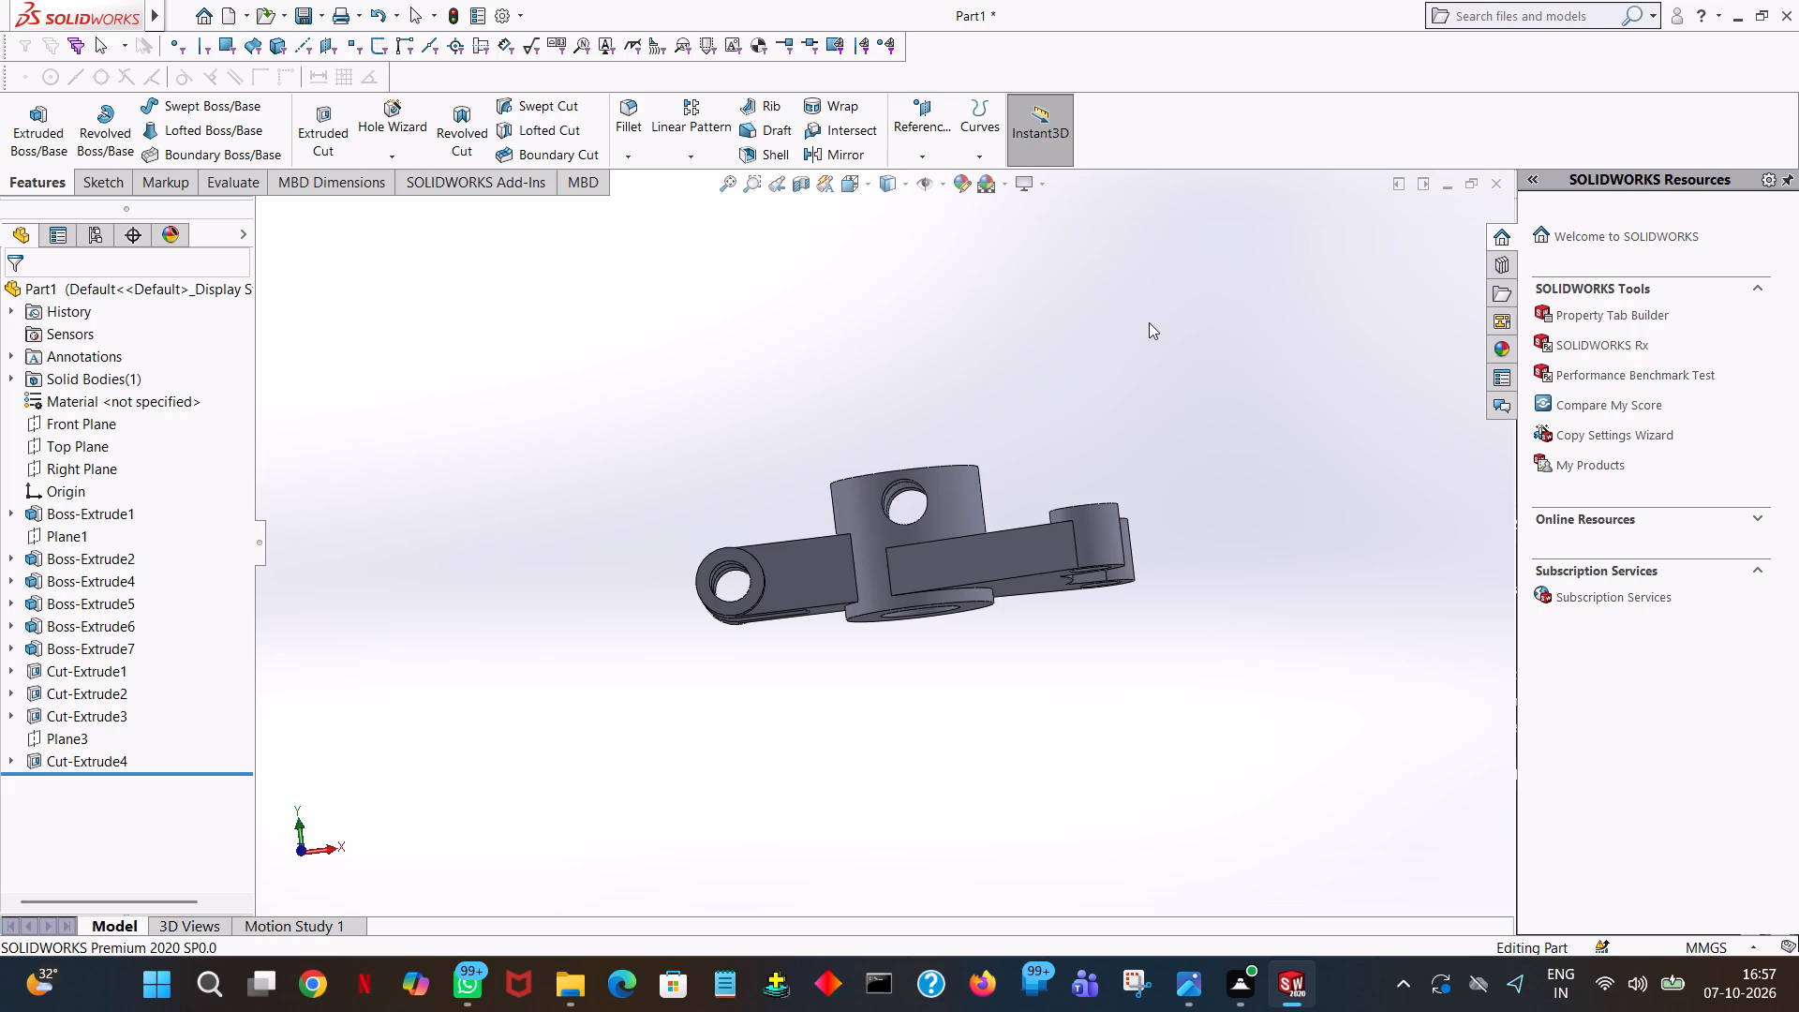
middle_click_drag(1160, 326, 1227, 582)
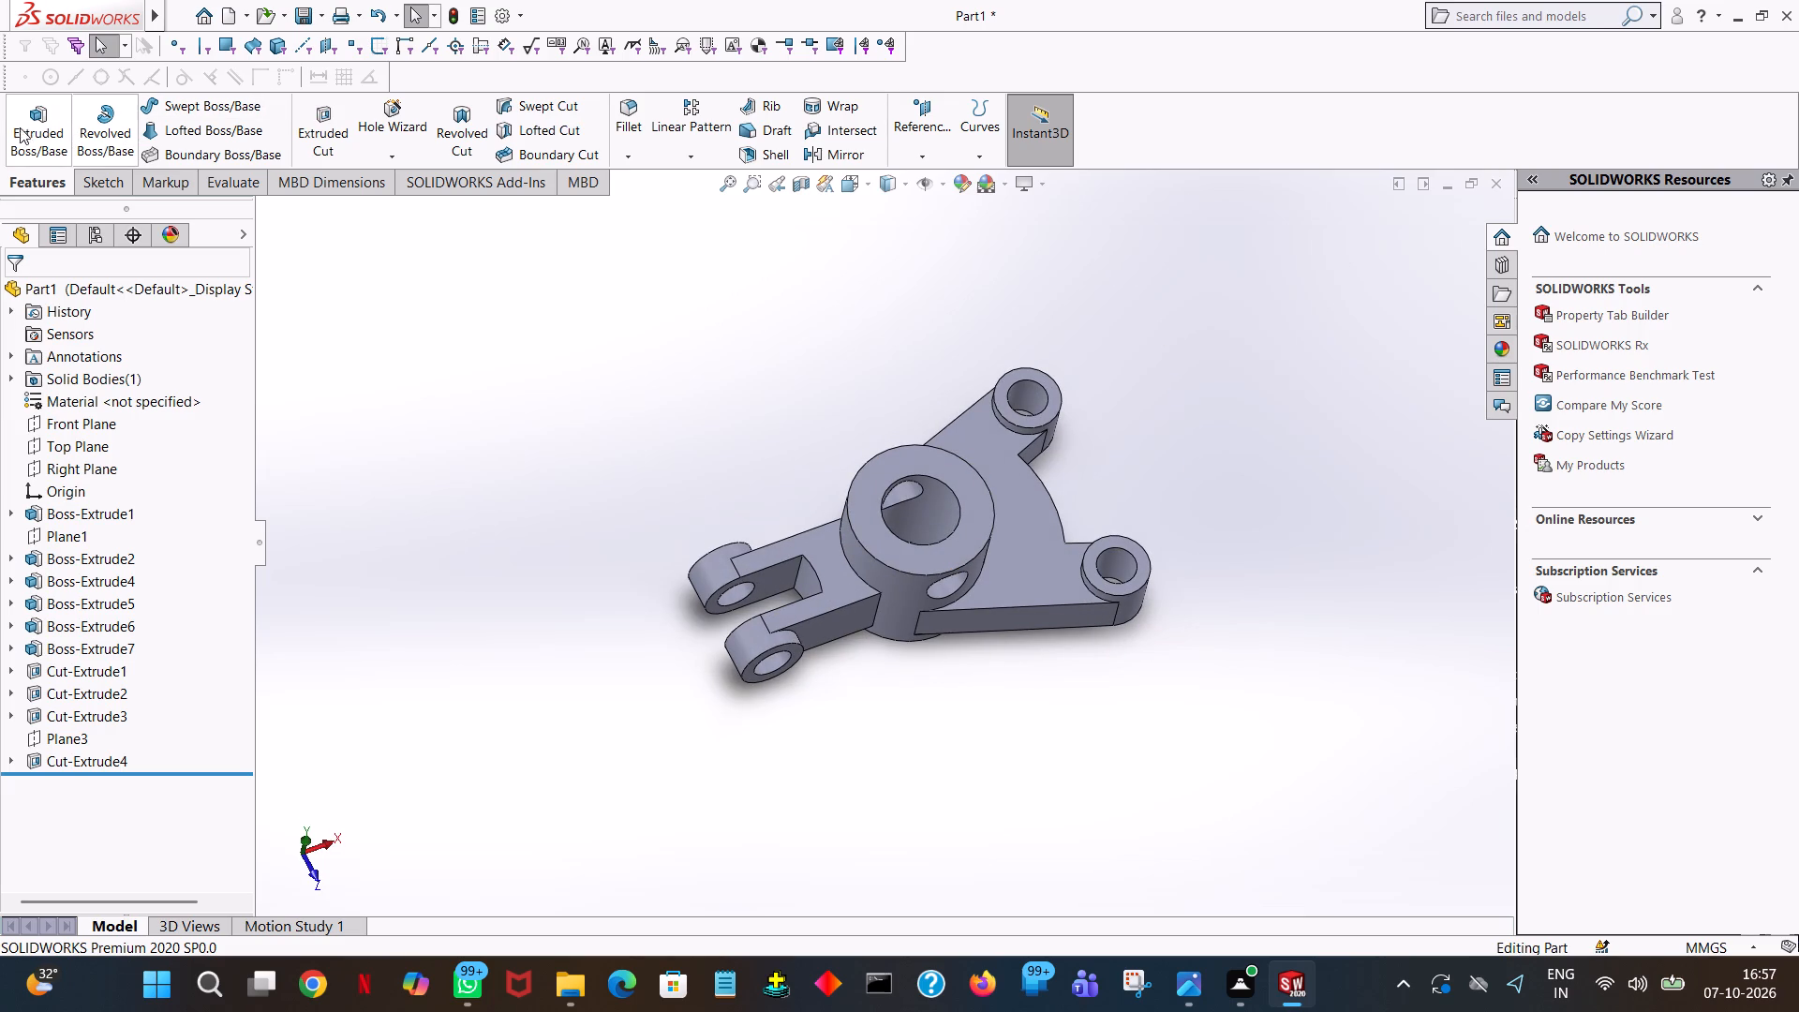
Start a boss-extrude sketch on the fork arm's top face and draw a 24 mm horizontal line from the origin towards the fork.
left_click(19, 127)
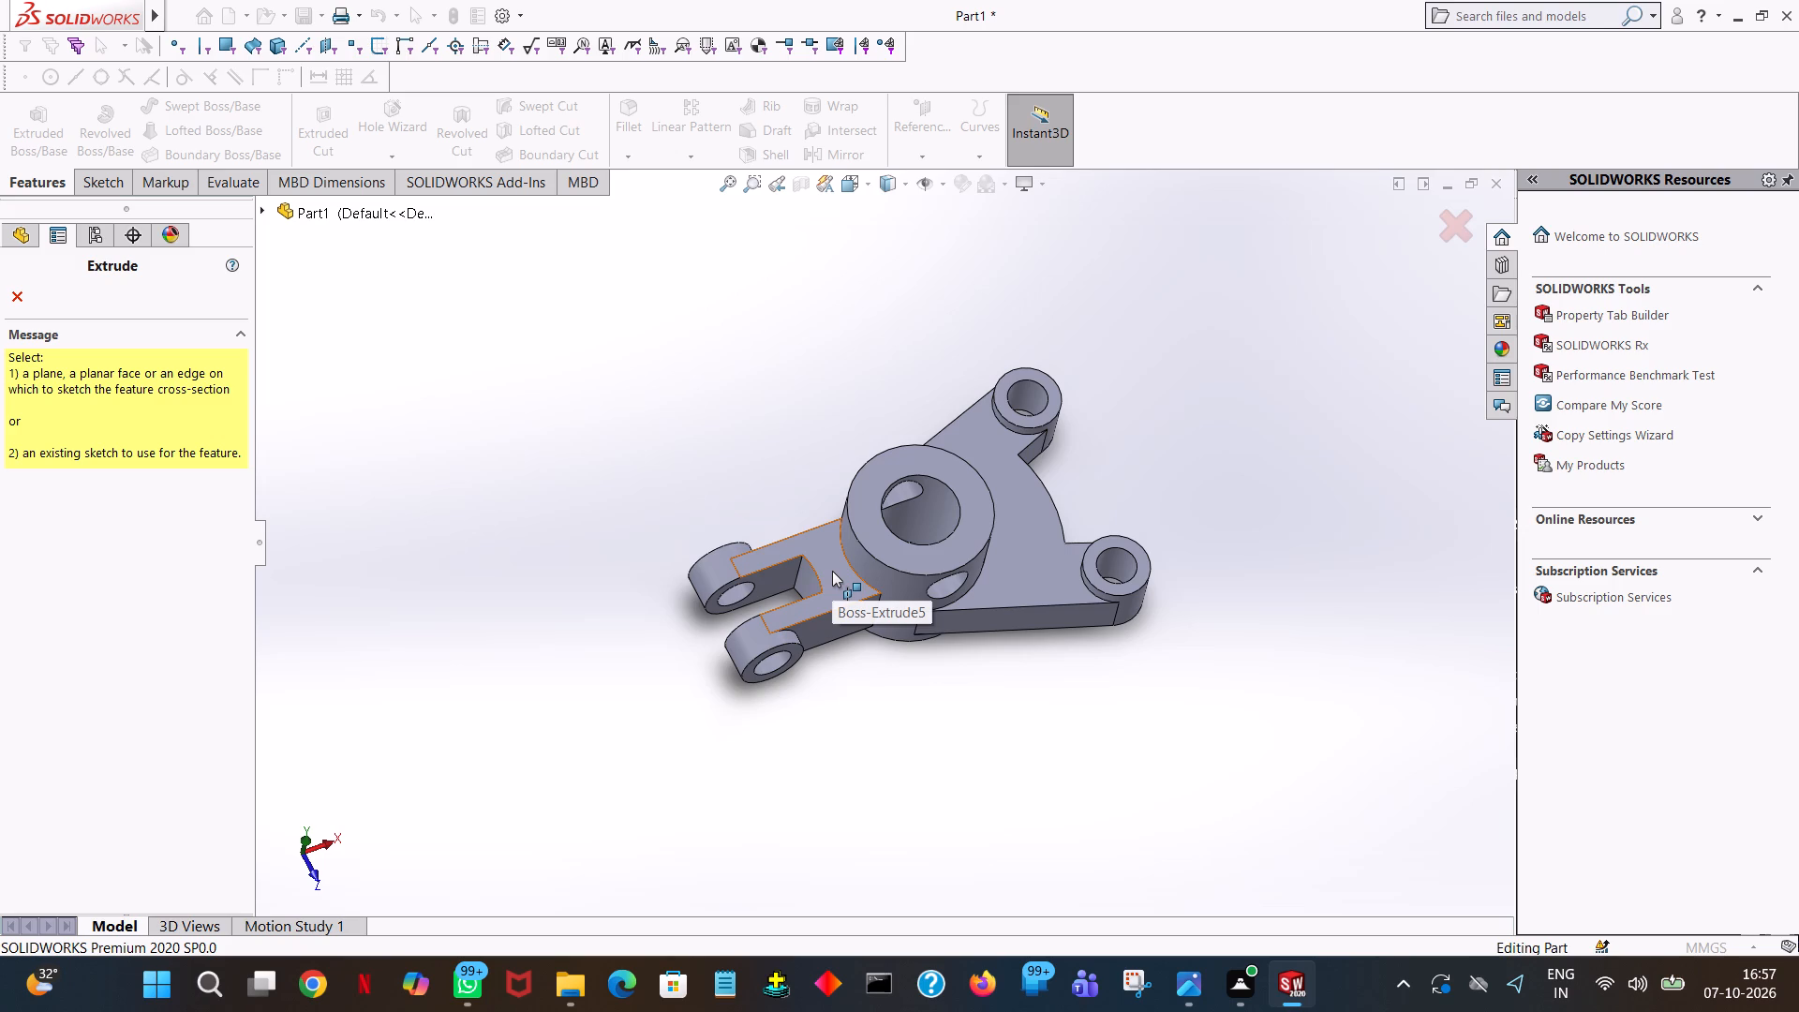
left_click(832, 571)
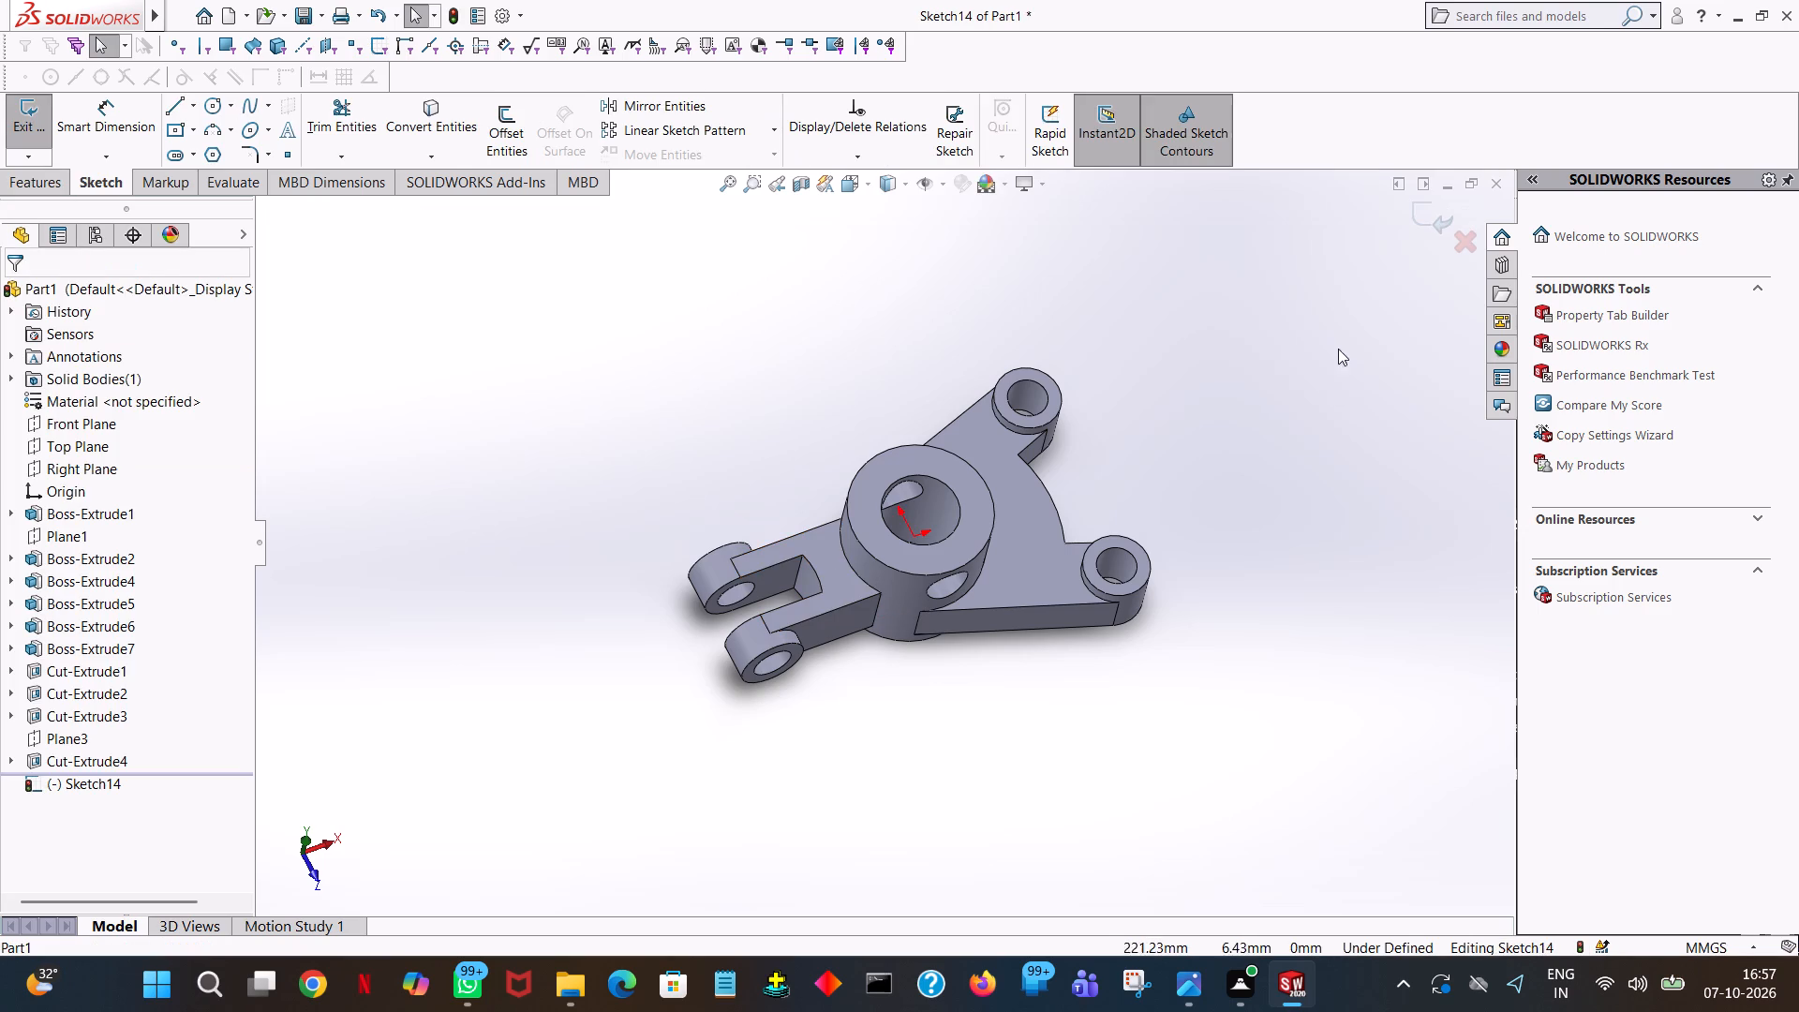
key("space")
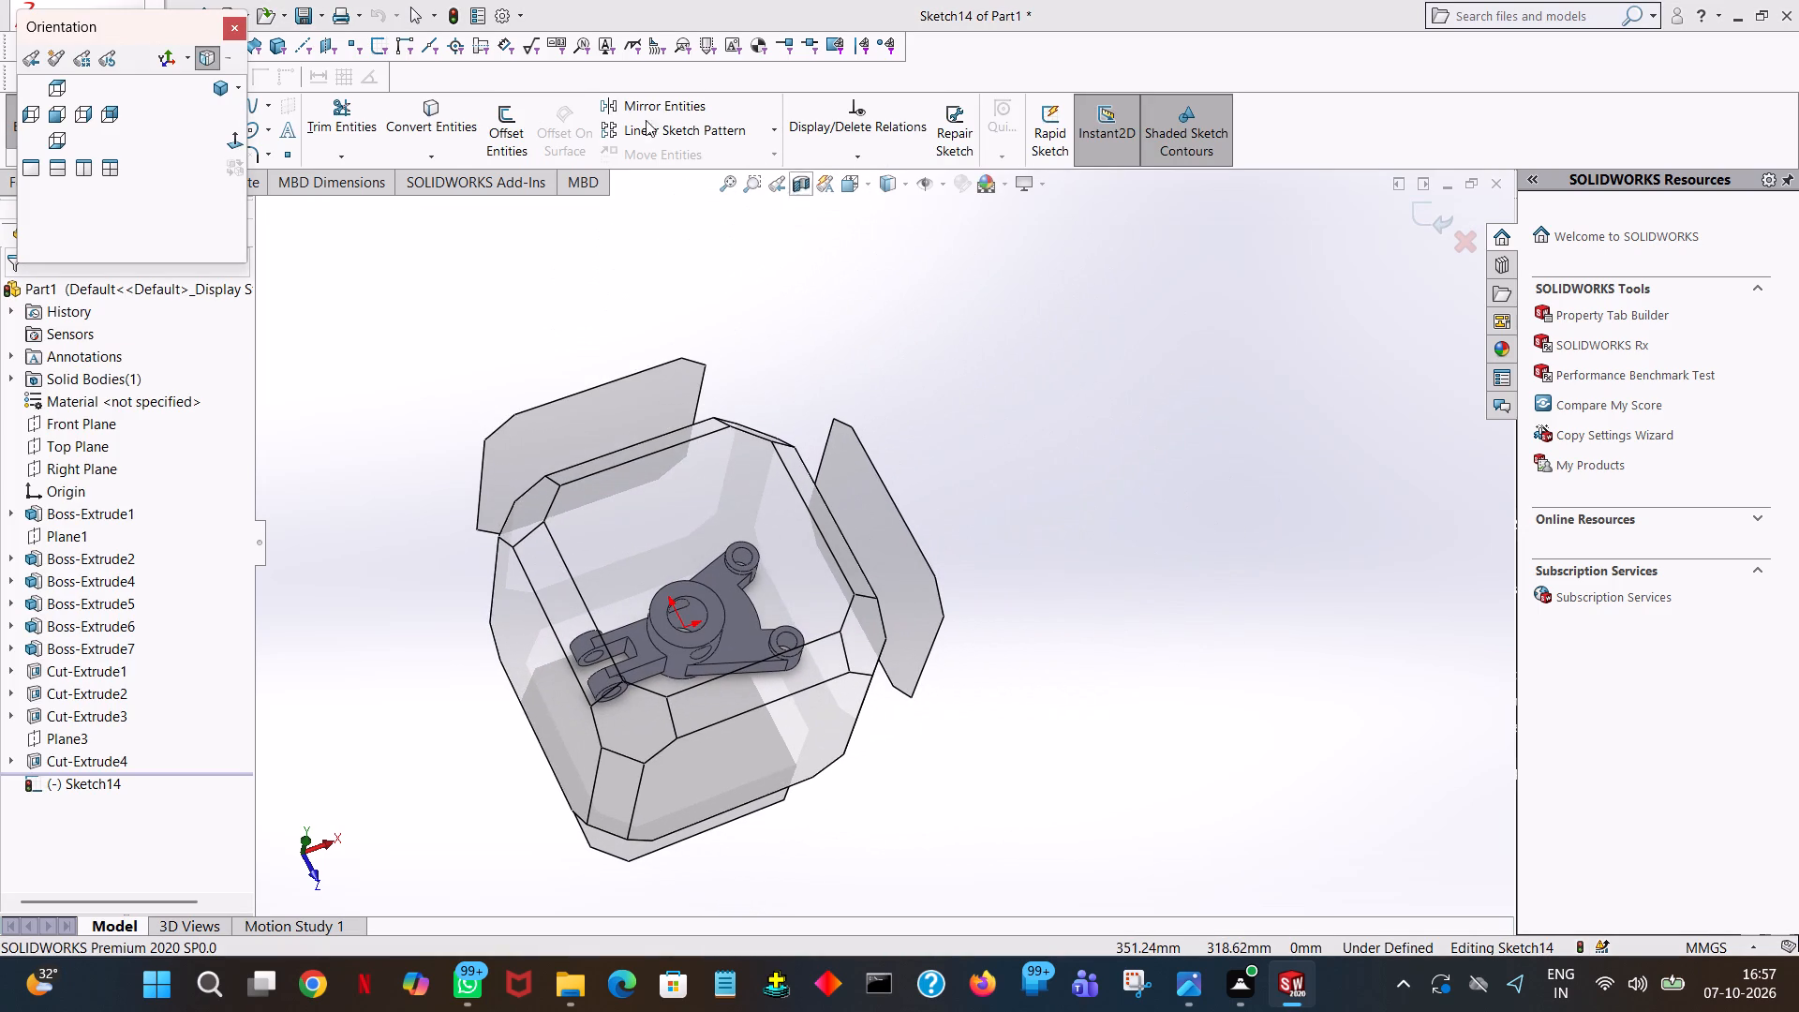
left_click(235, 134)
left_click(188, 104)
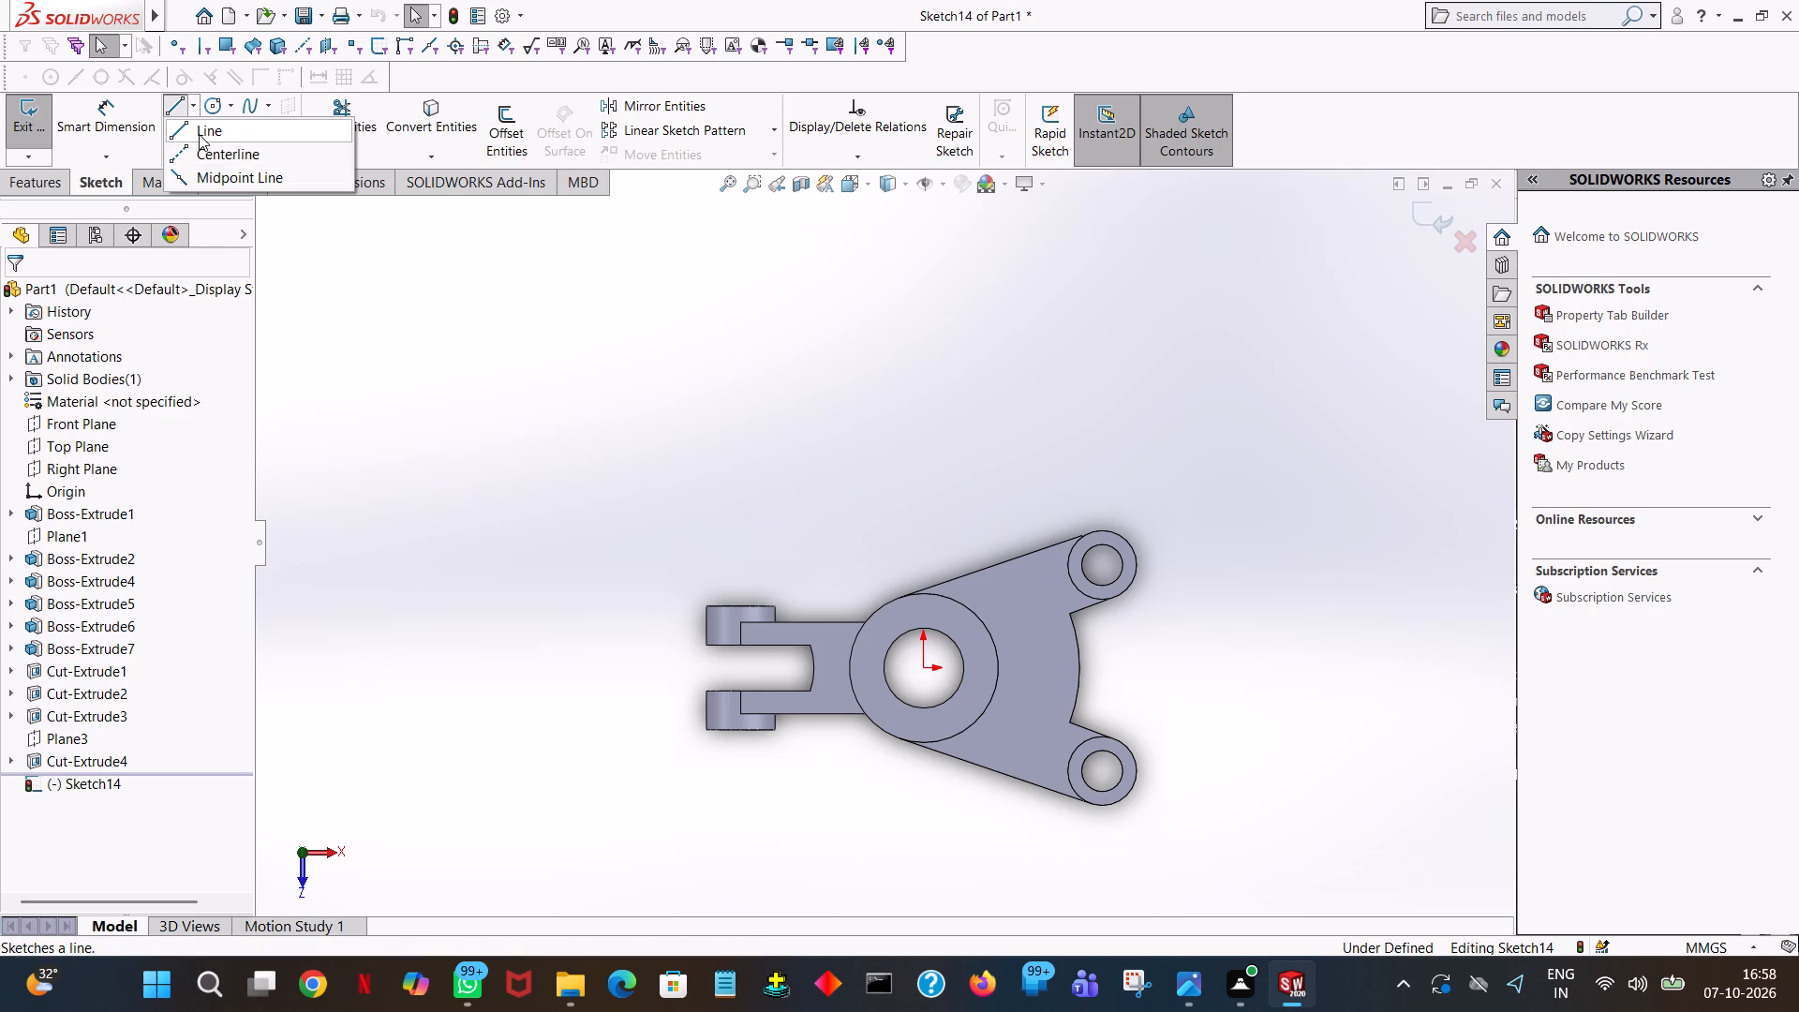
left_click(199, 134)
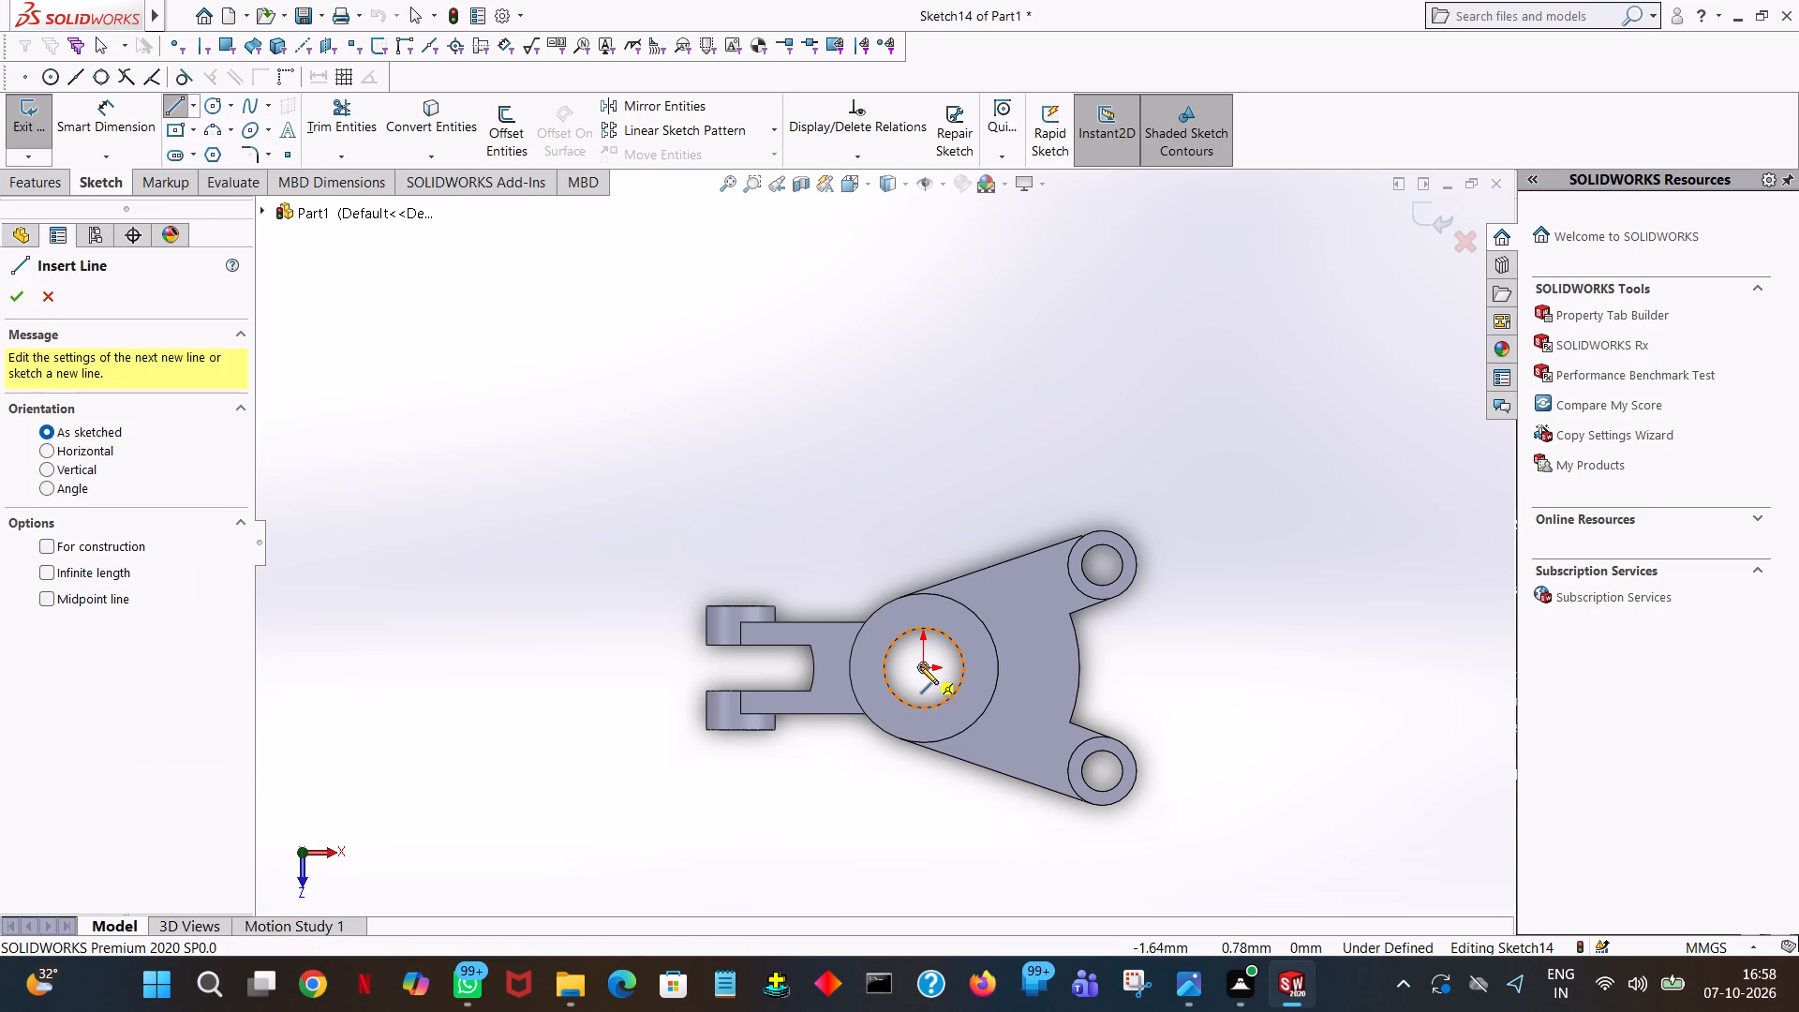
left_click(923, 667)
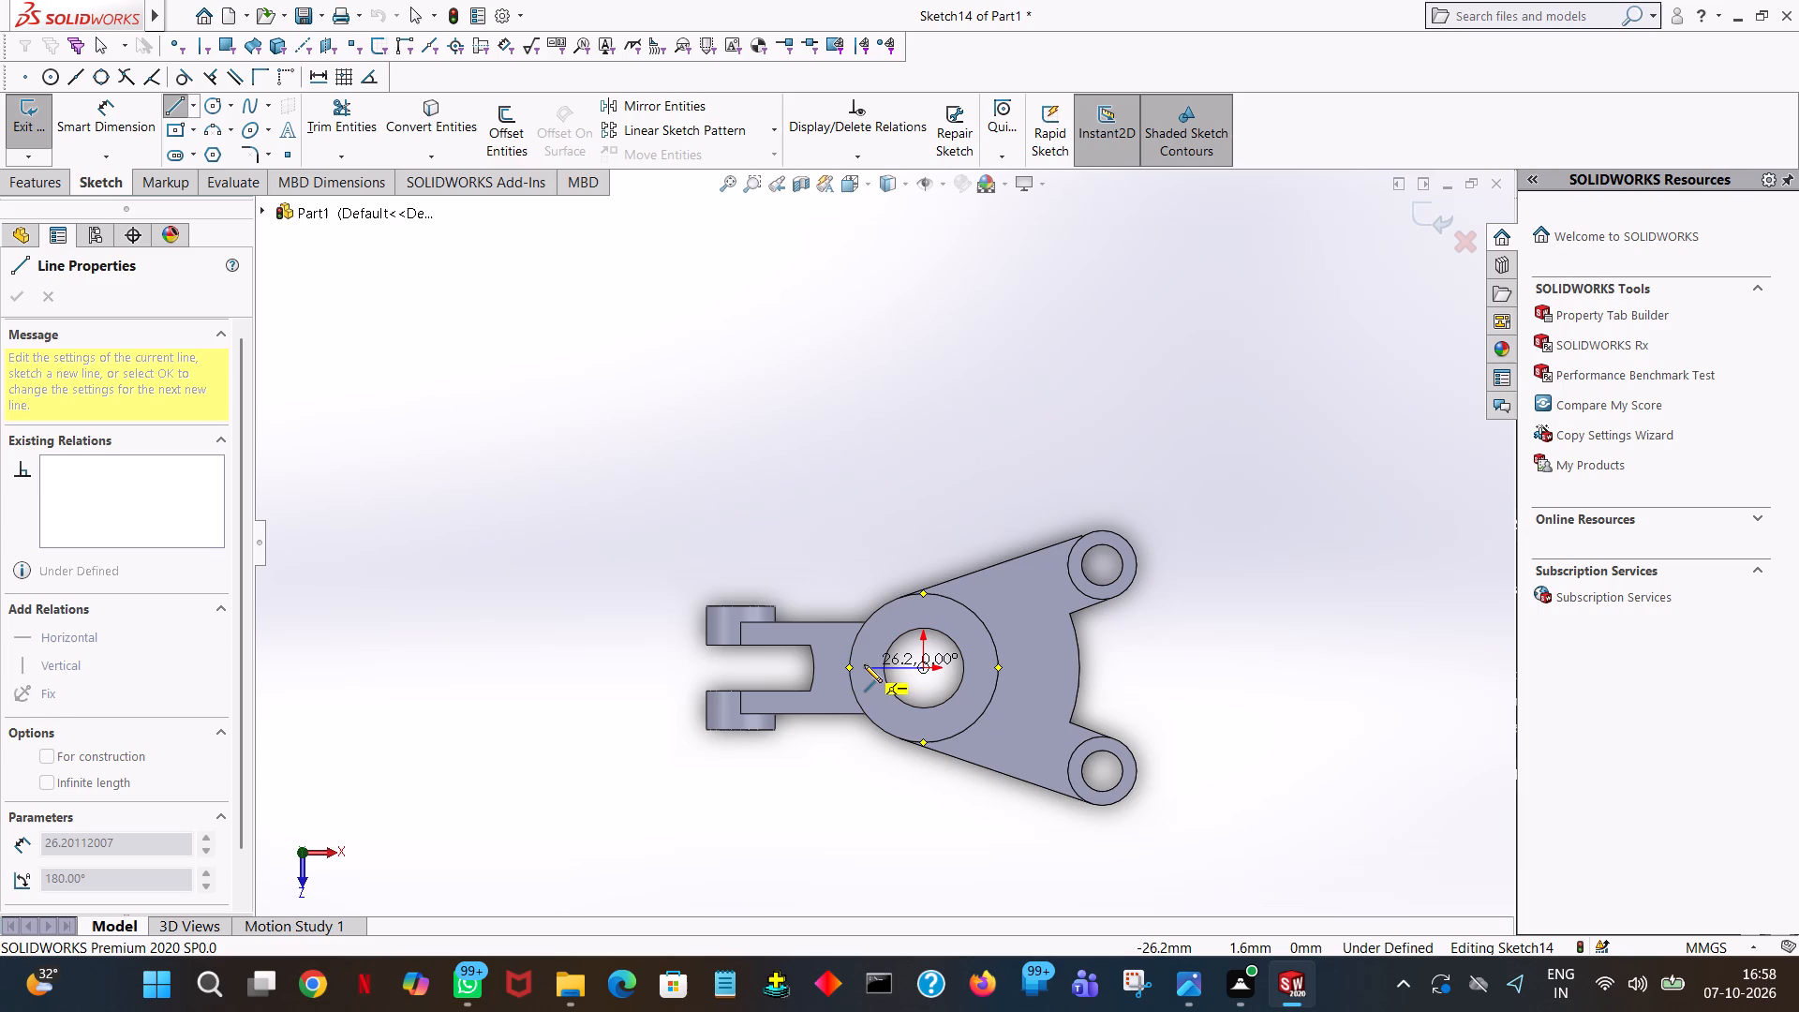
left_click(864, 664)
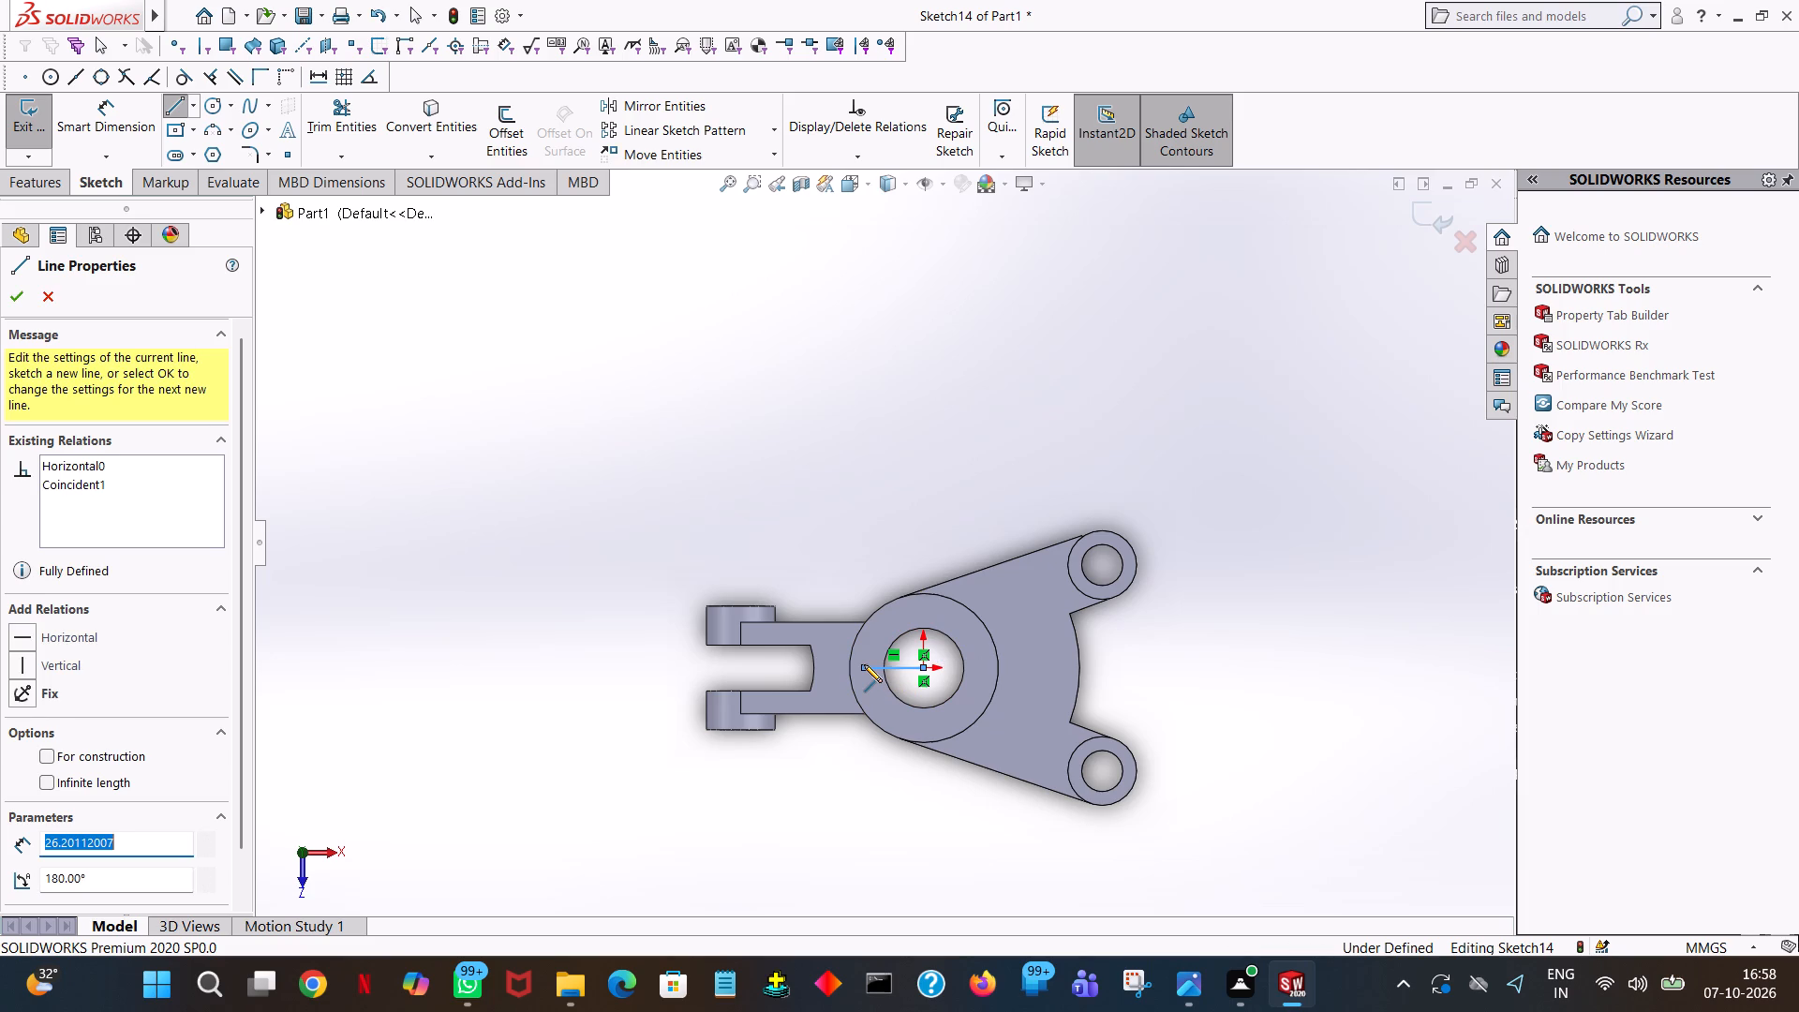
type("24")
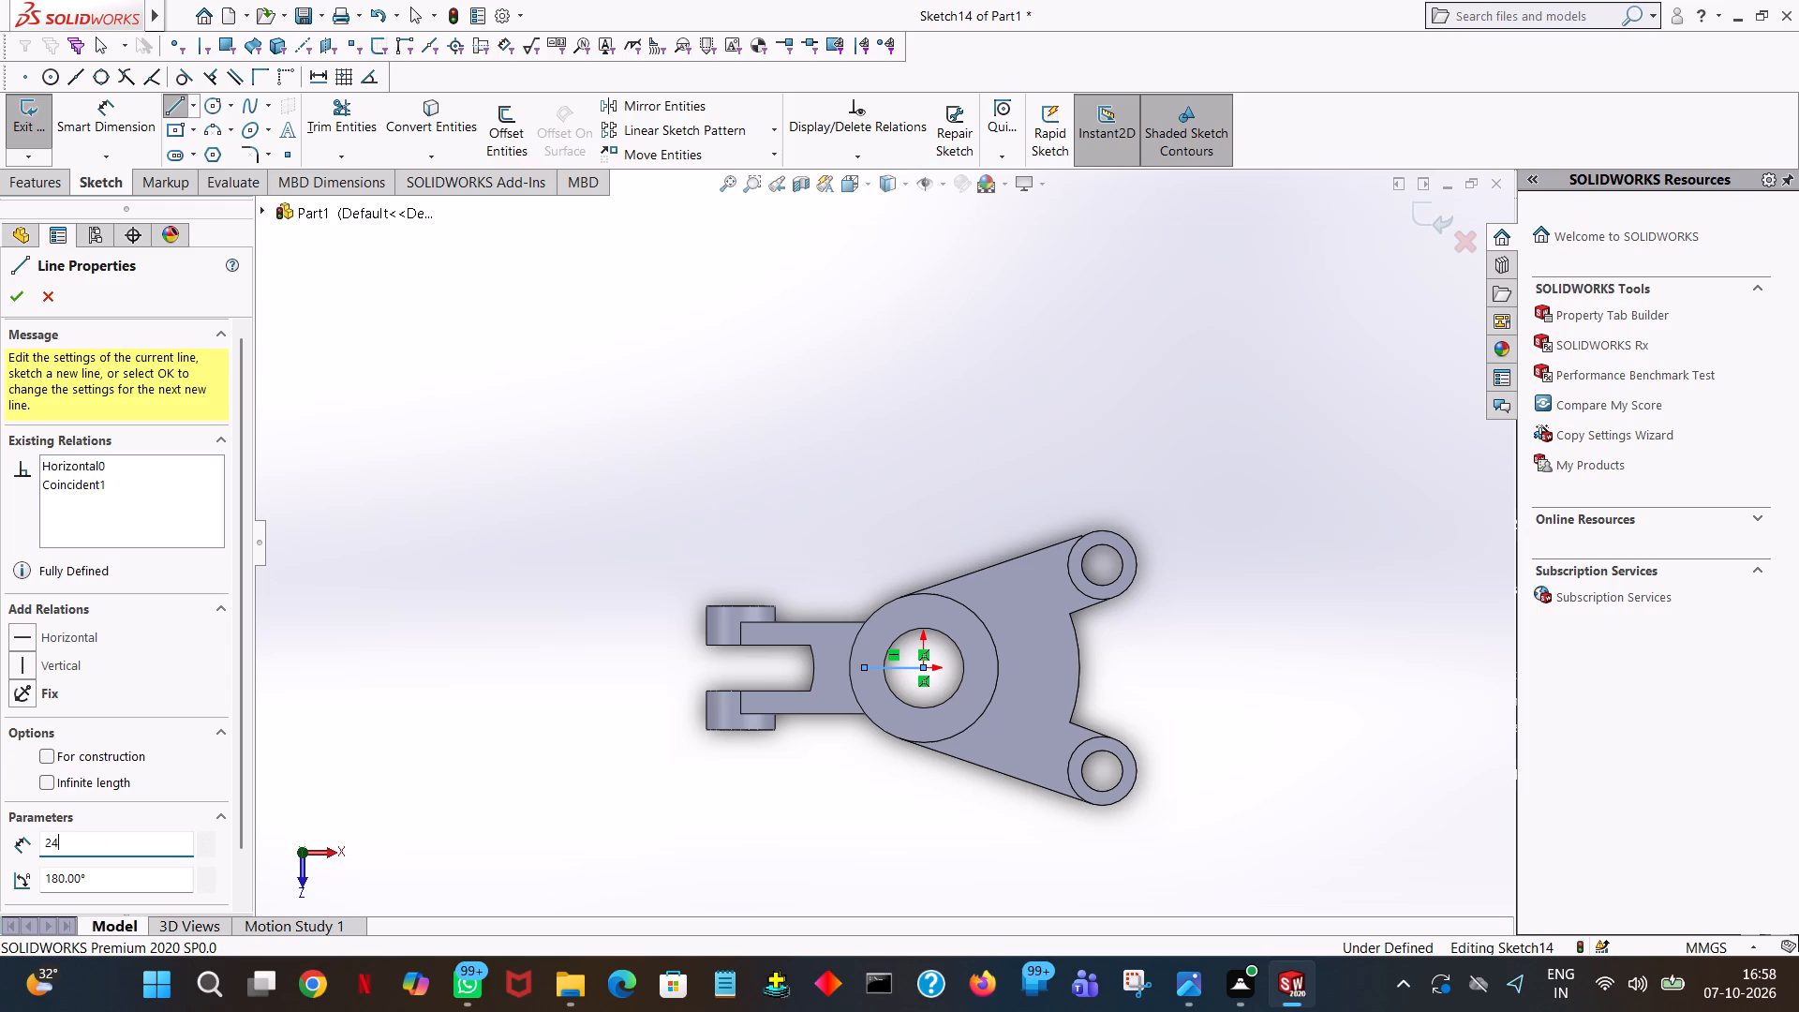
key("Return")
Draw two vertical lines, each about 21.9 mm, from the horizontal line's free end to opposite sides of the hub's outer edge.
left_click(870, 614)
right_click(870, 614)
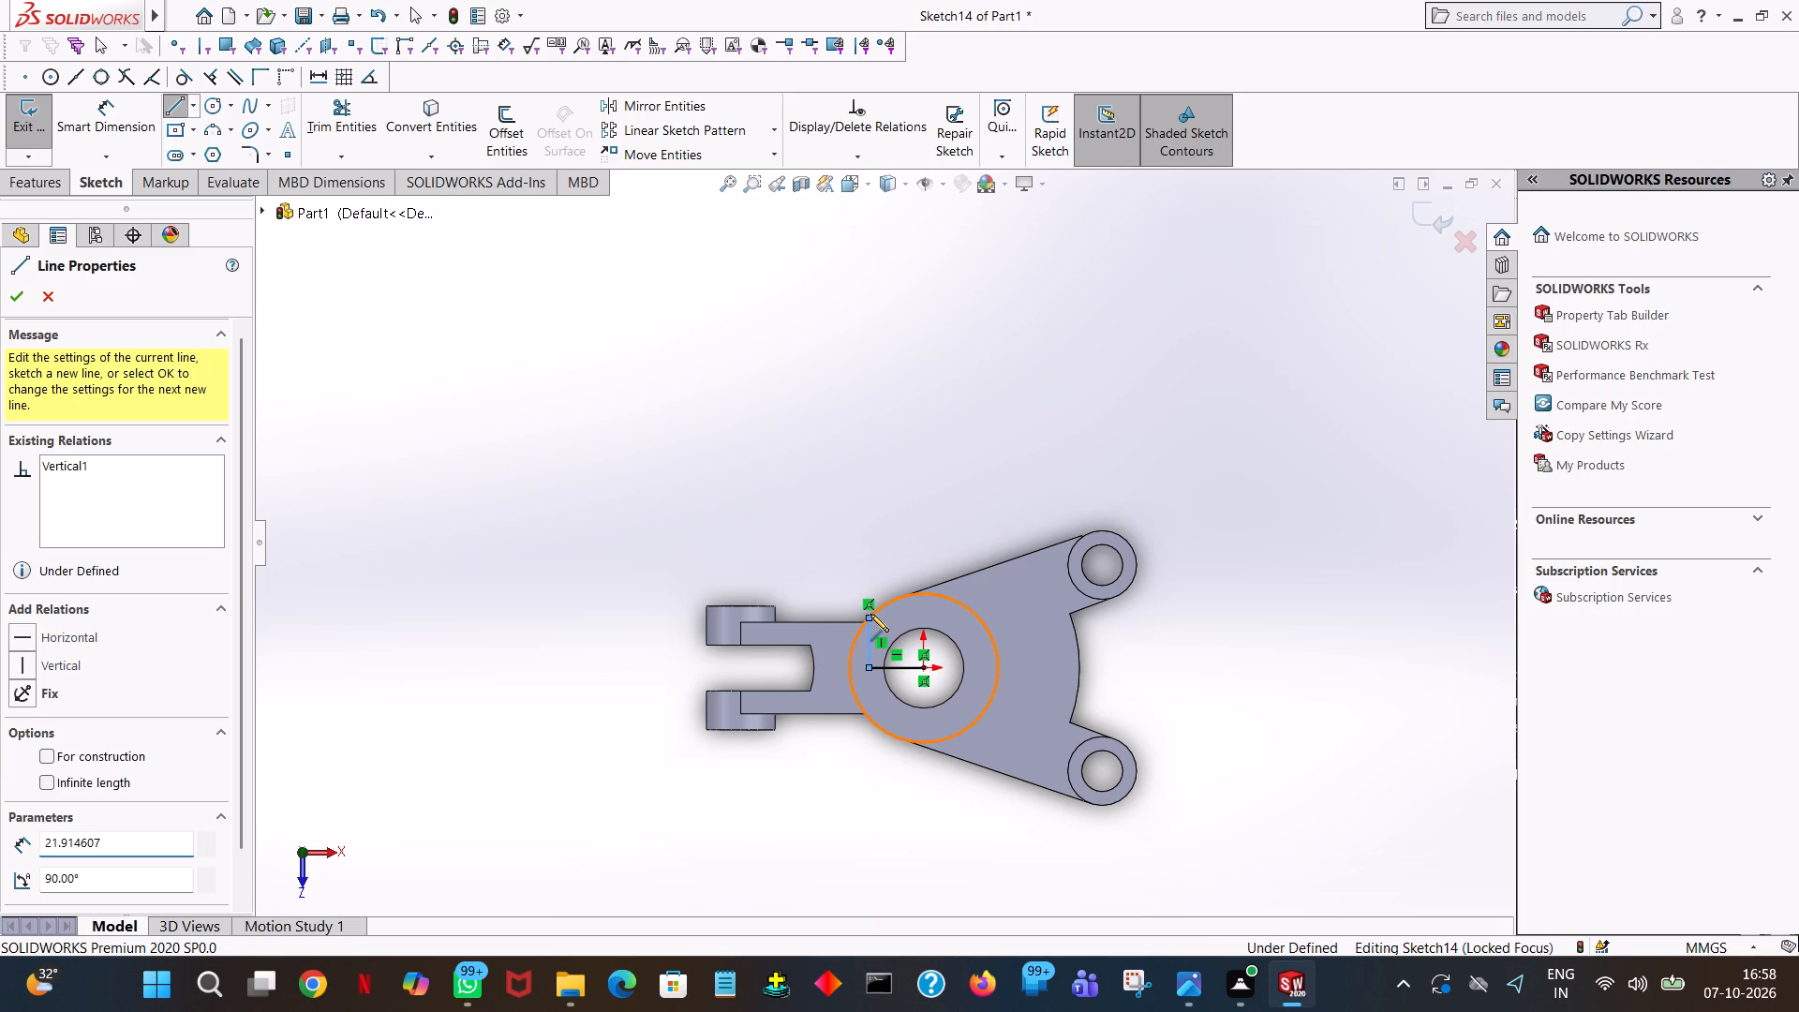
left_click(888, 619)
left_click(175, 103)
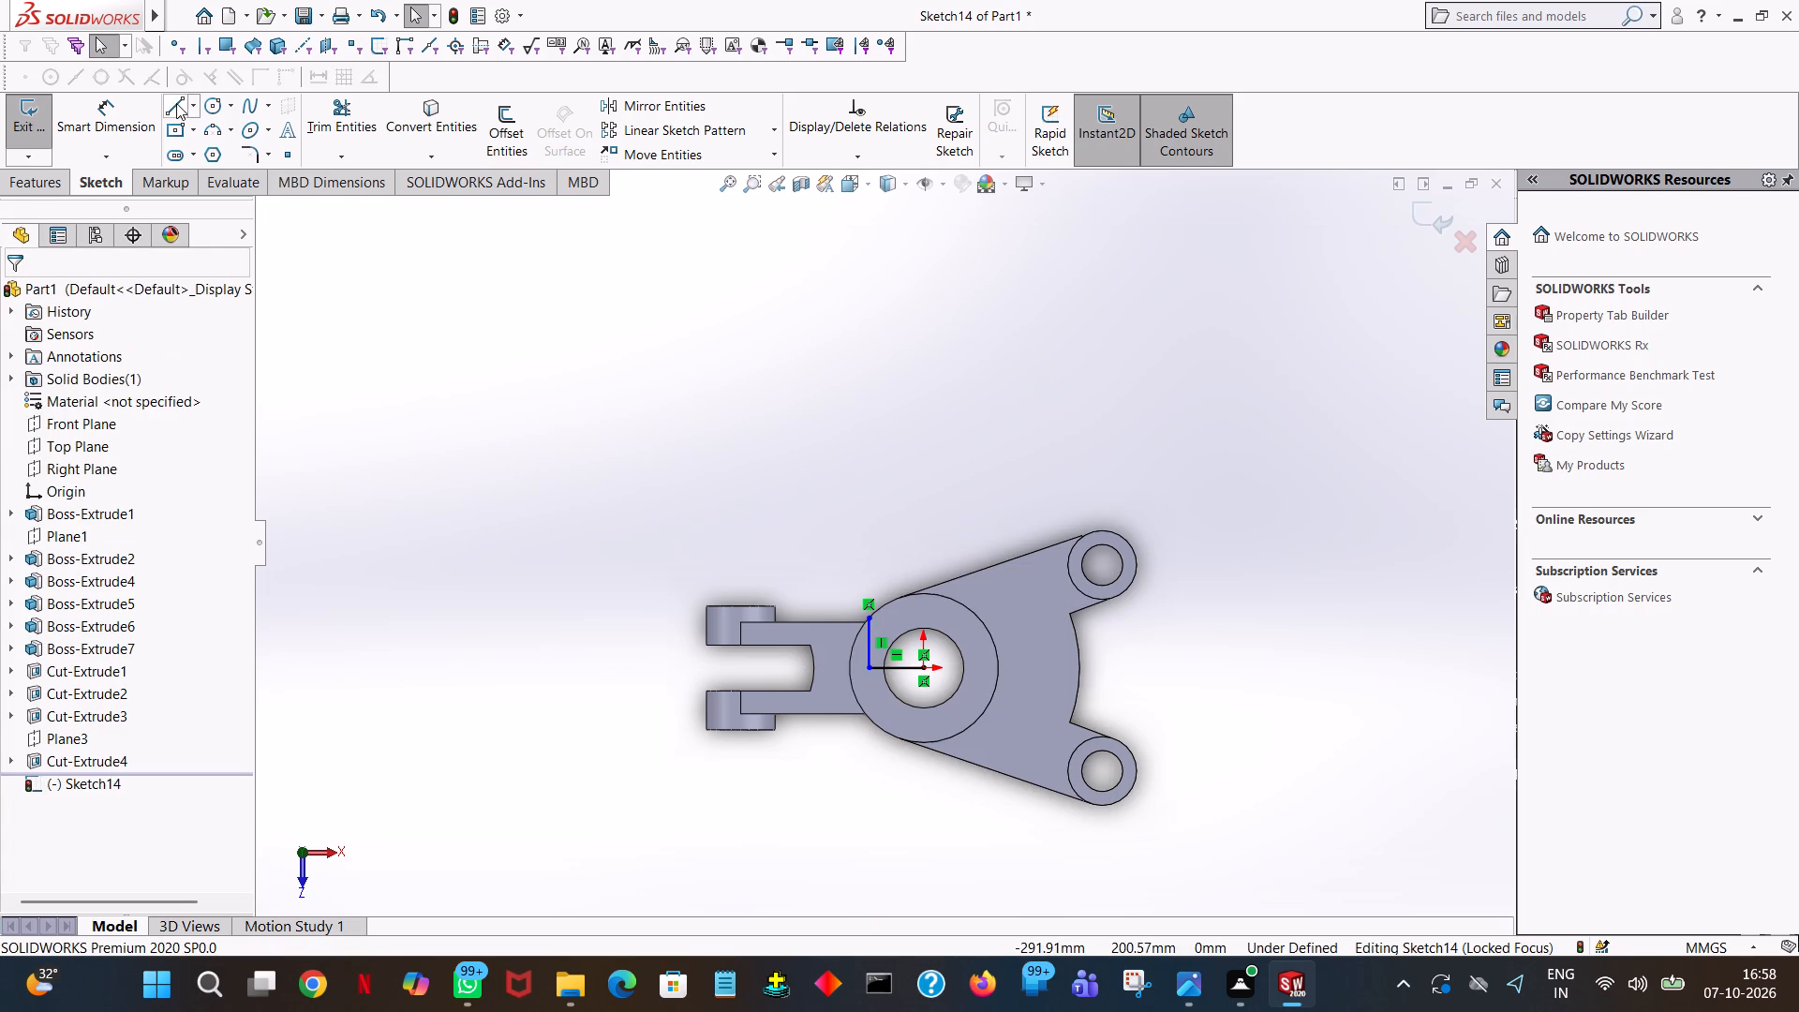
left_click(870, 668)
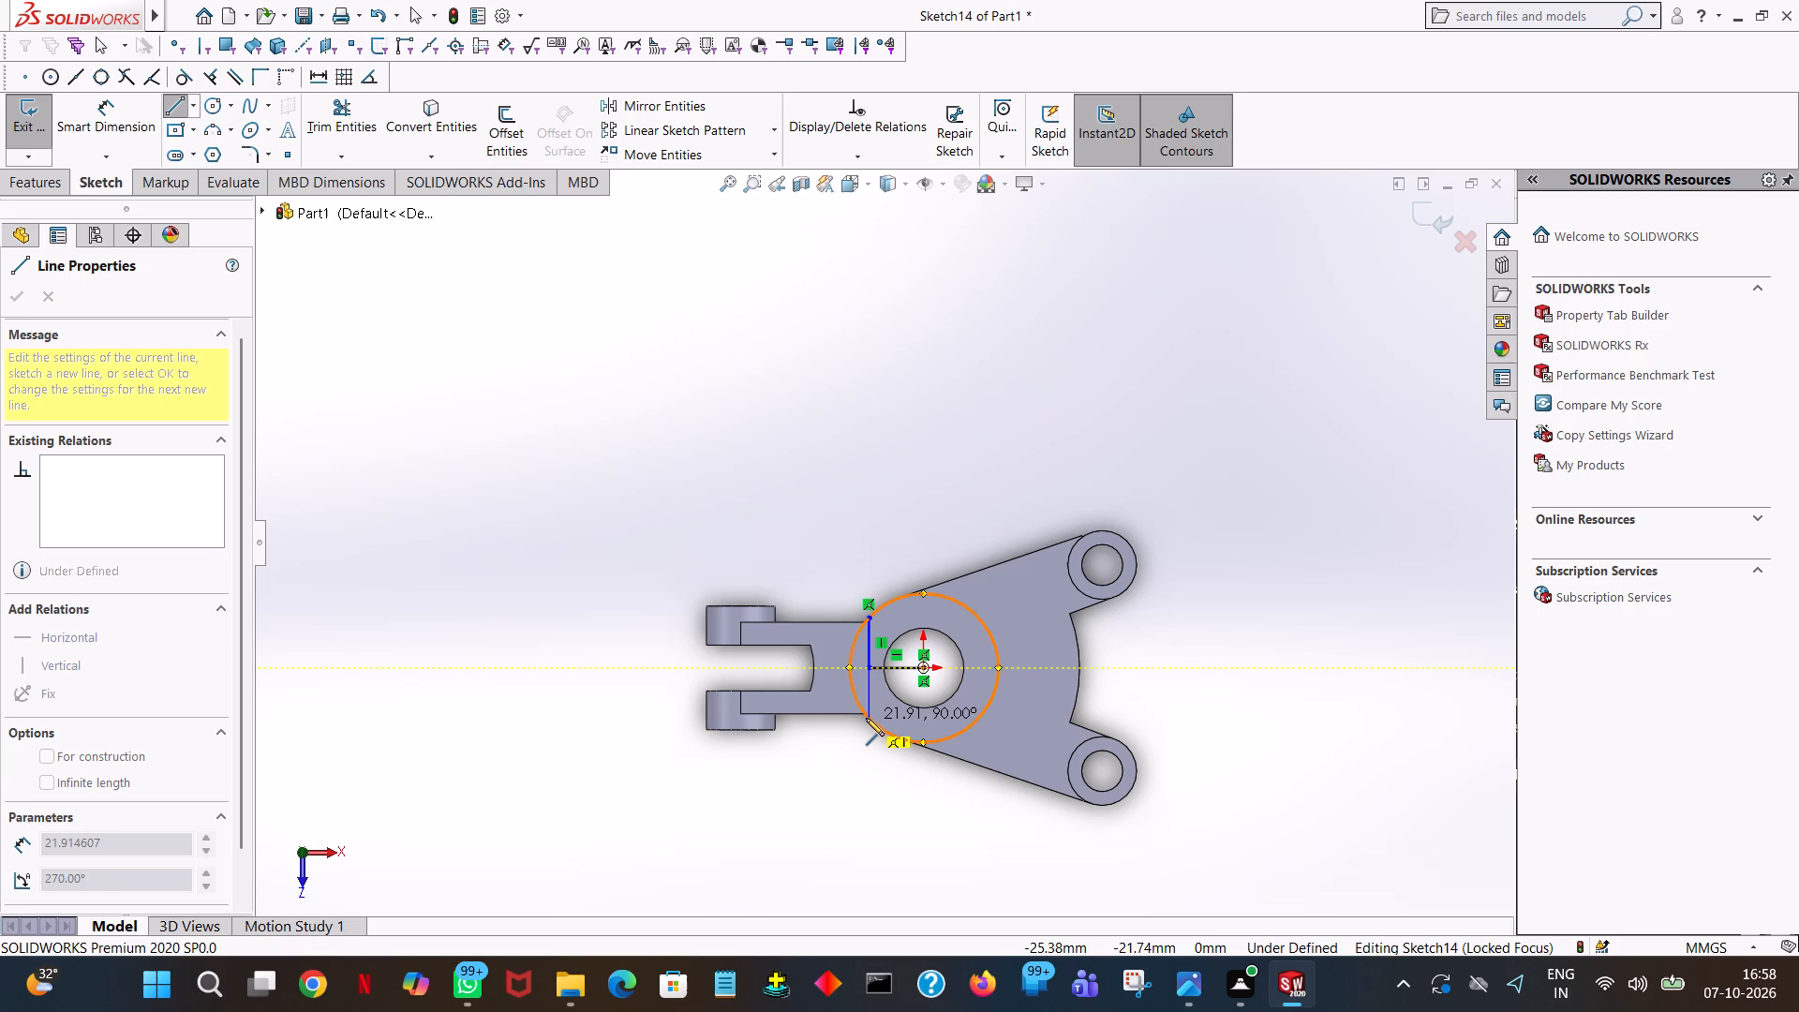
left_click(866, 718)
right_click(866, 718)
left_click(901, 733)
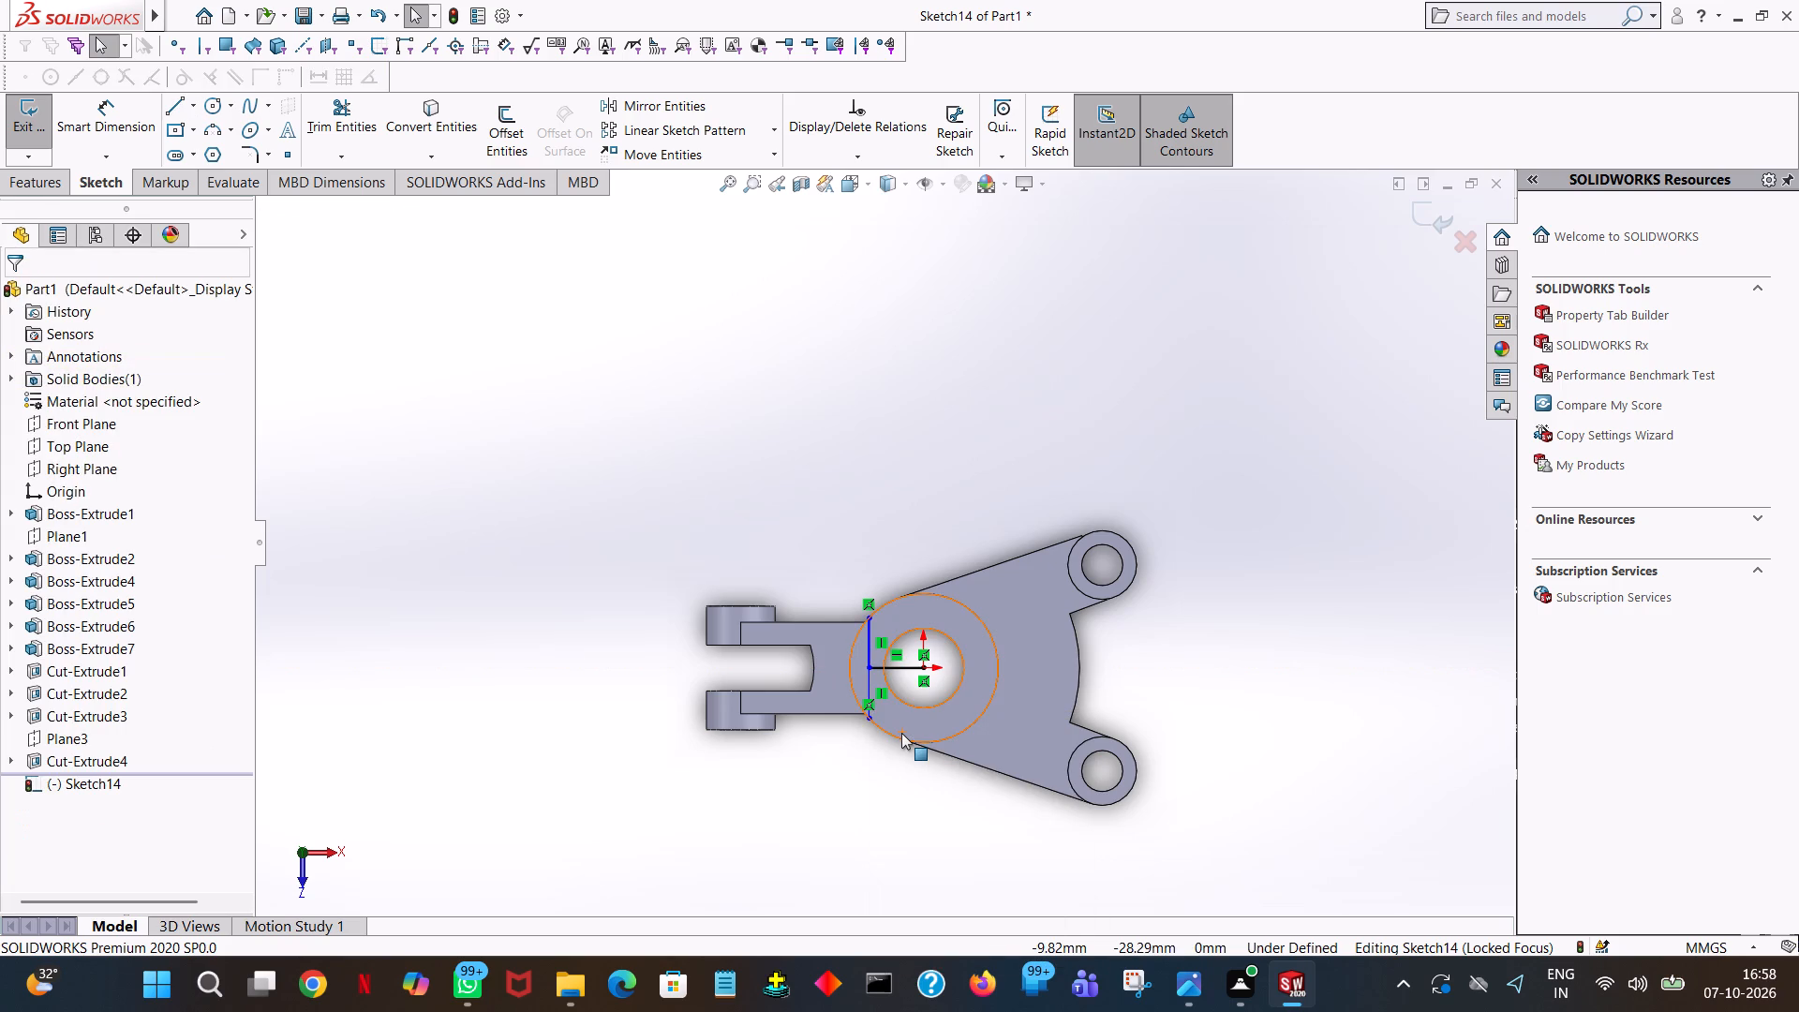
Draw a circle centred on the origin and coincident with the hub's outer edge.
scroll(901, 733, "down", 6, "ctrl")
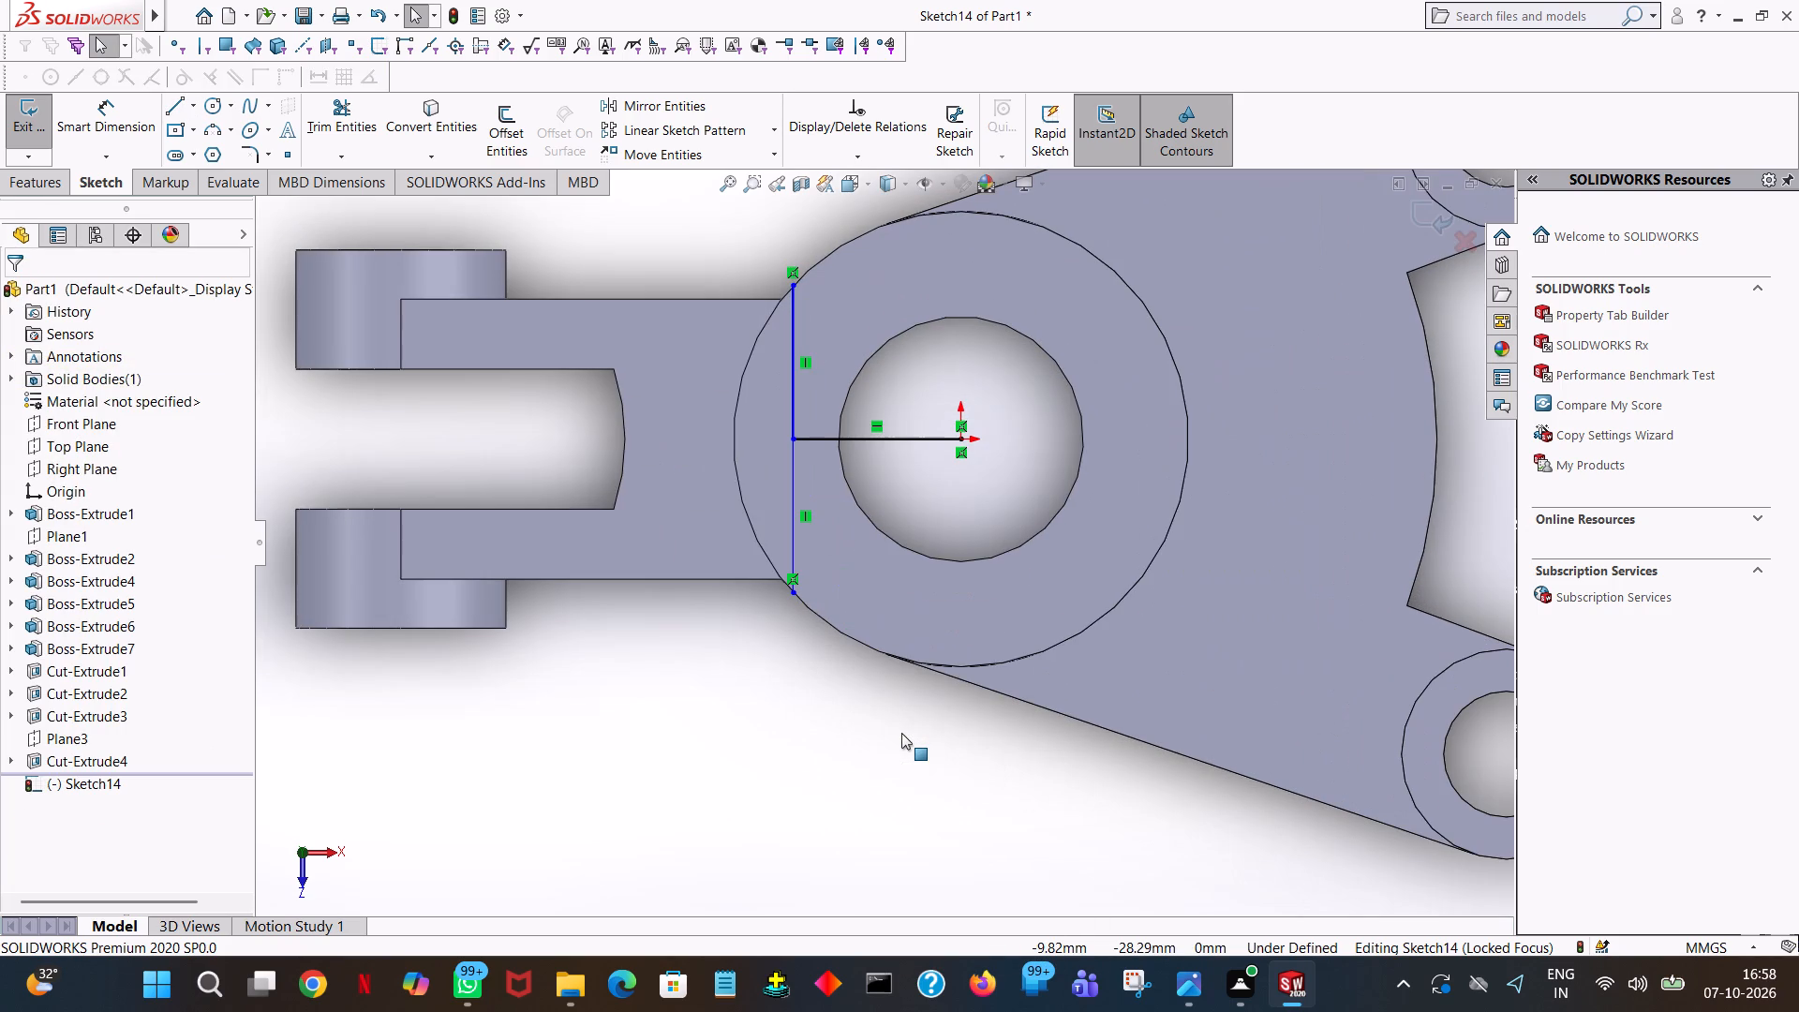
left_click(207, 105)
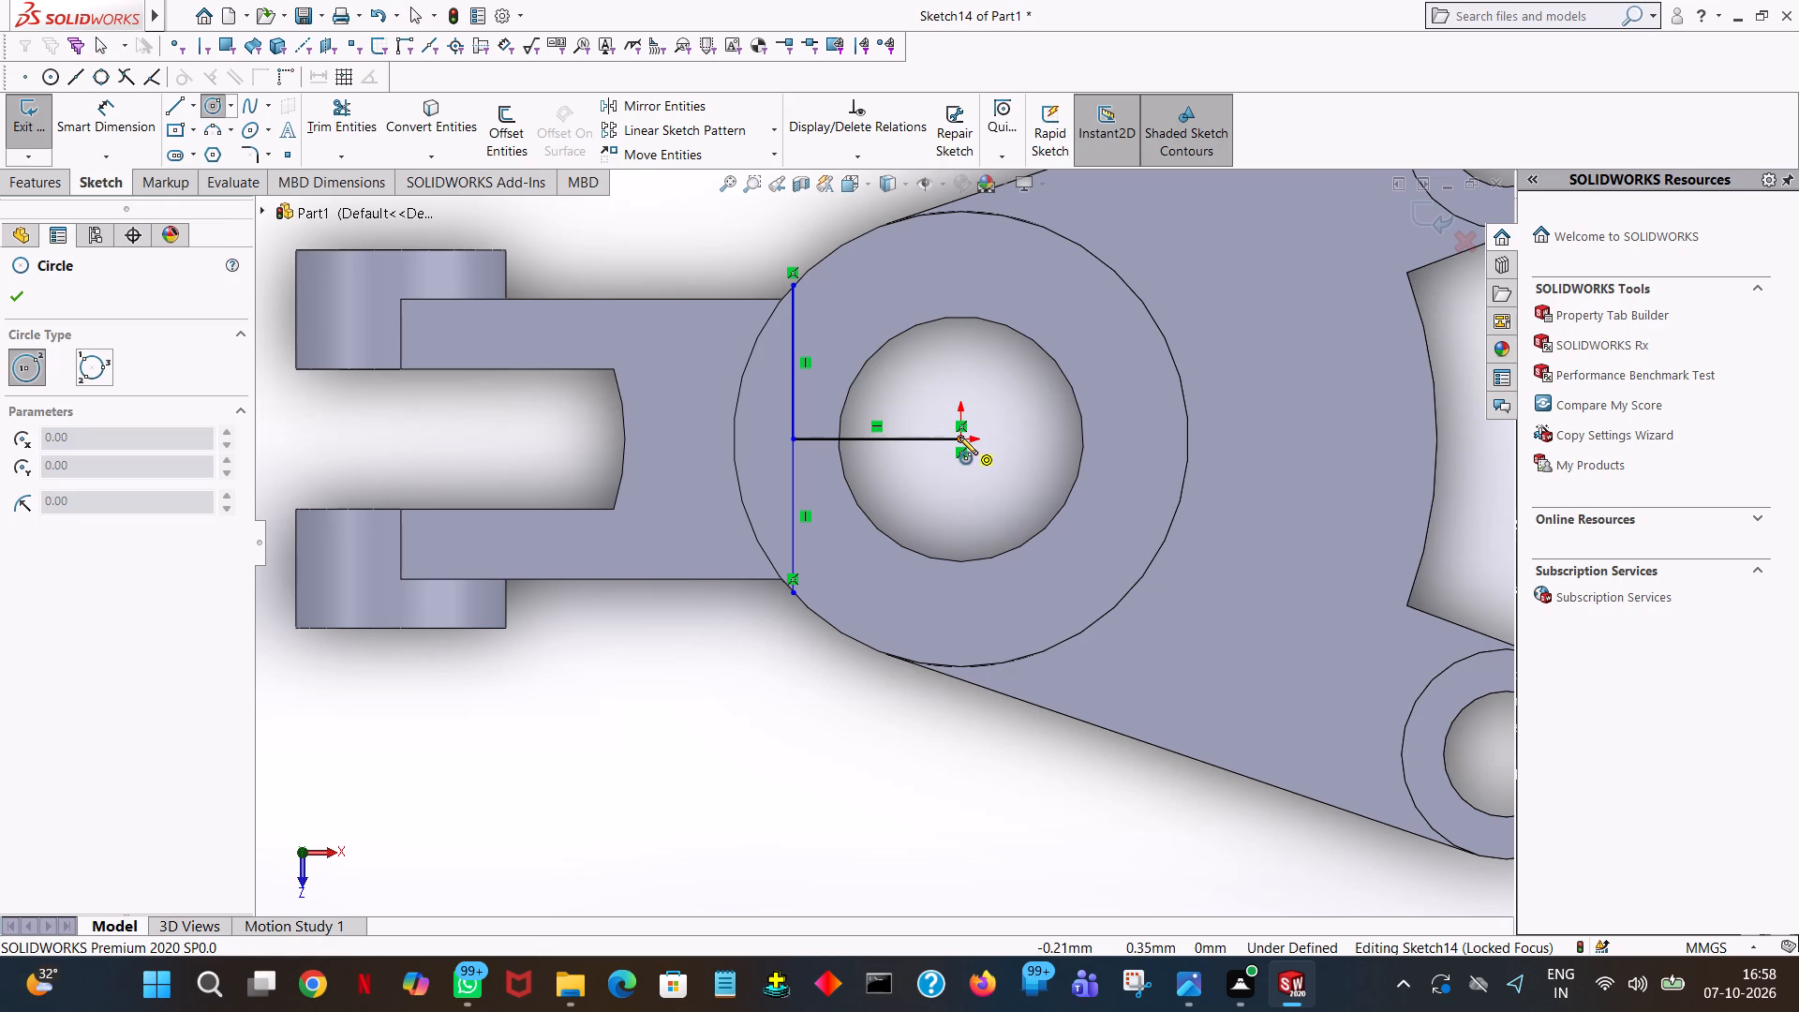
left_click(962, 438)
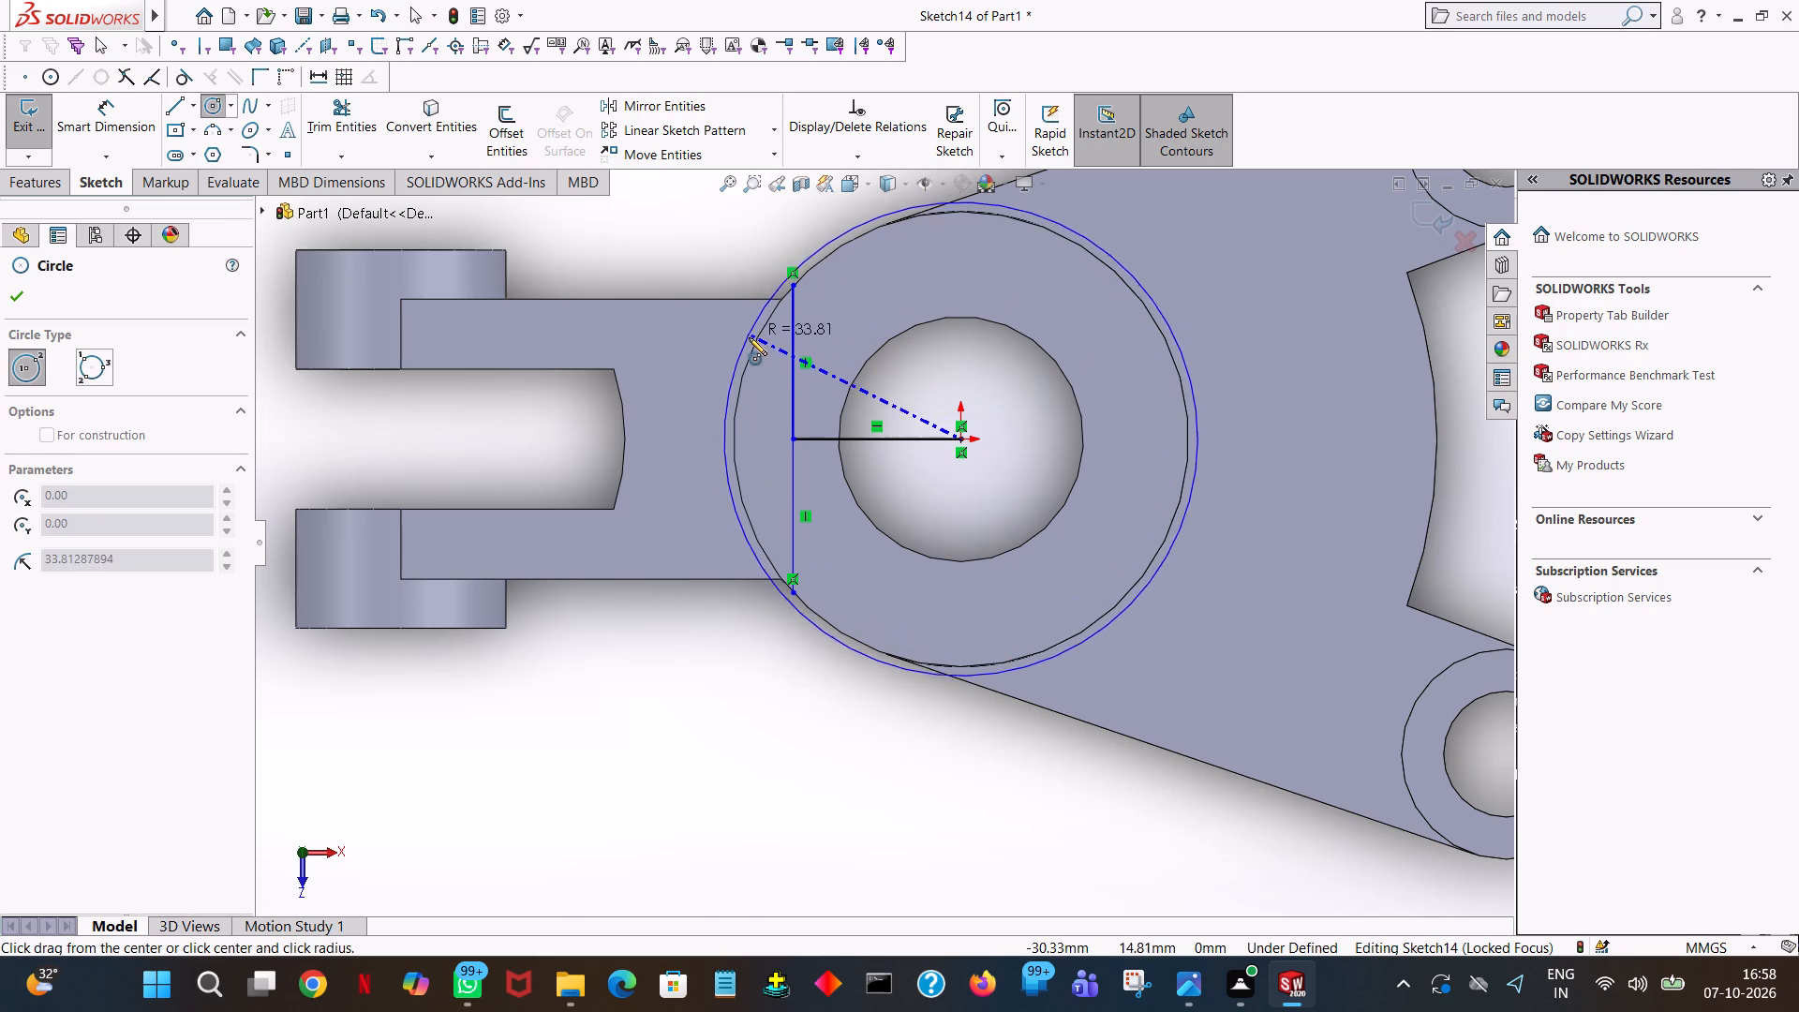
left_click(749, 347)
right_click(749, 347)
left_click(788, 365)
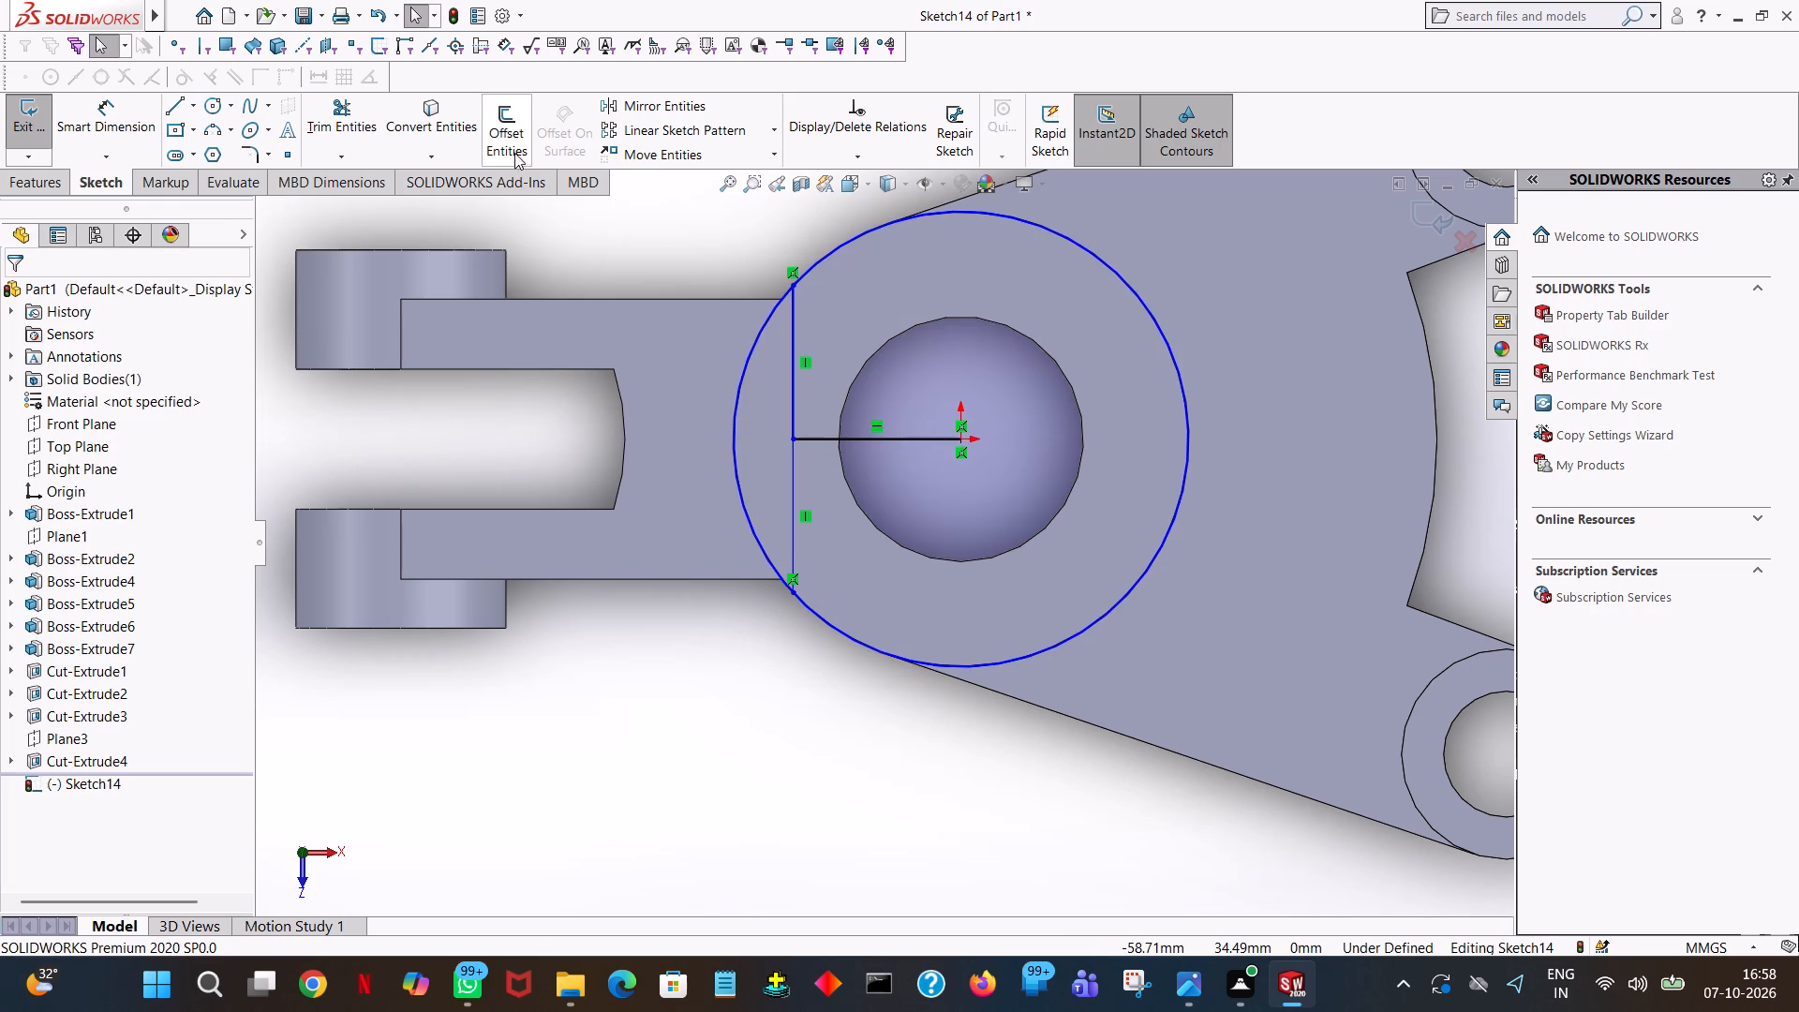
Trim away the horizontal line and the circle's larger arc, keeping the closed segment on the fork side of the vertical lines.
left_click(348, 126)
left_click(951, 212)
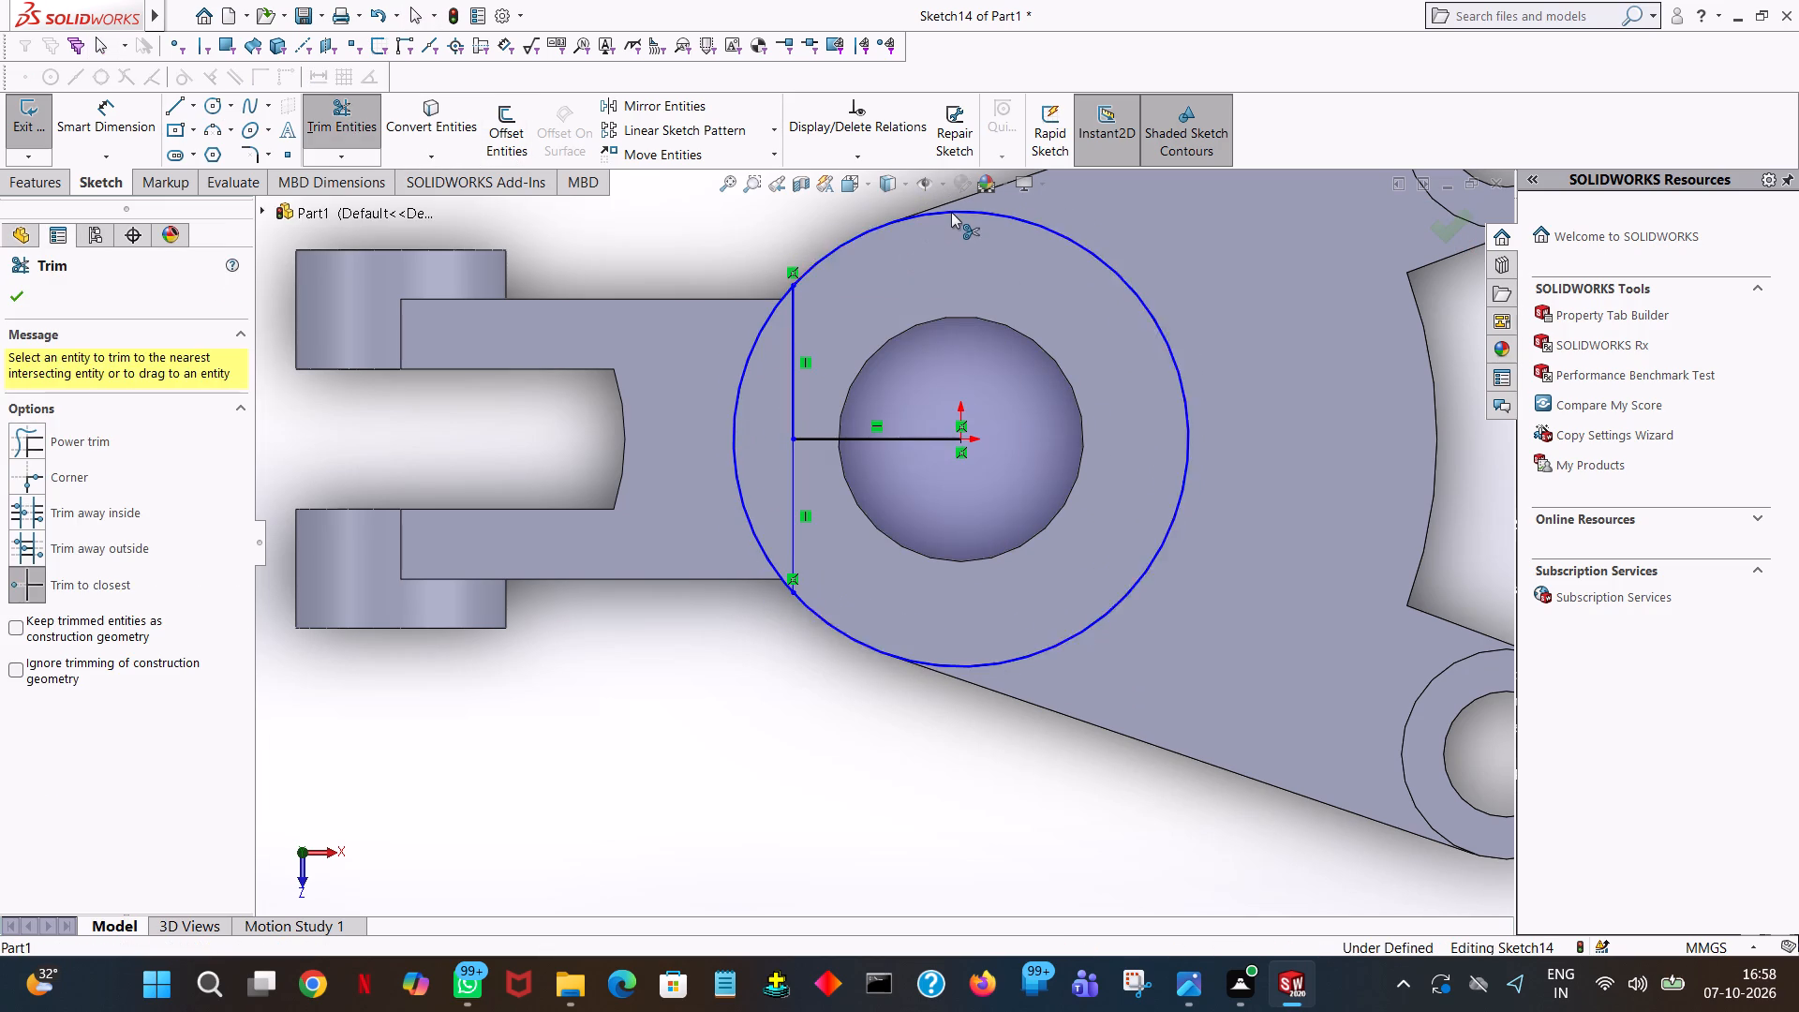
left_click(885, 439)
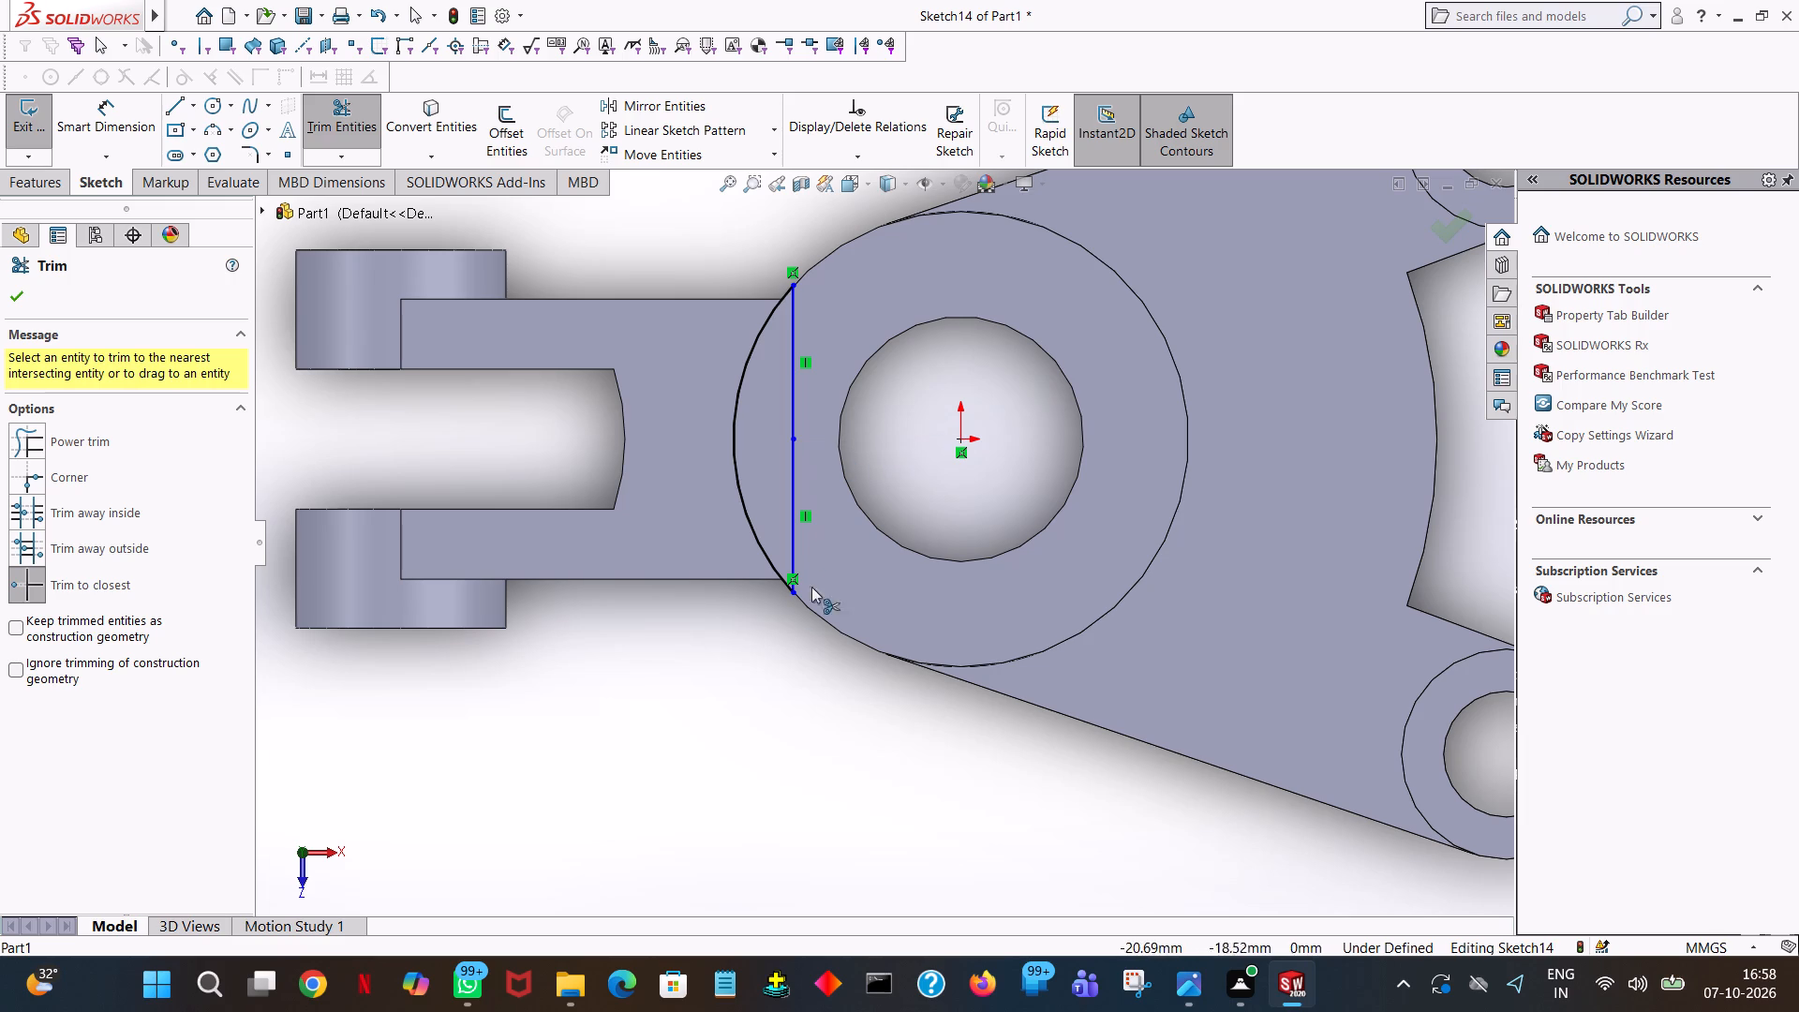
left_click(5, 301)
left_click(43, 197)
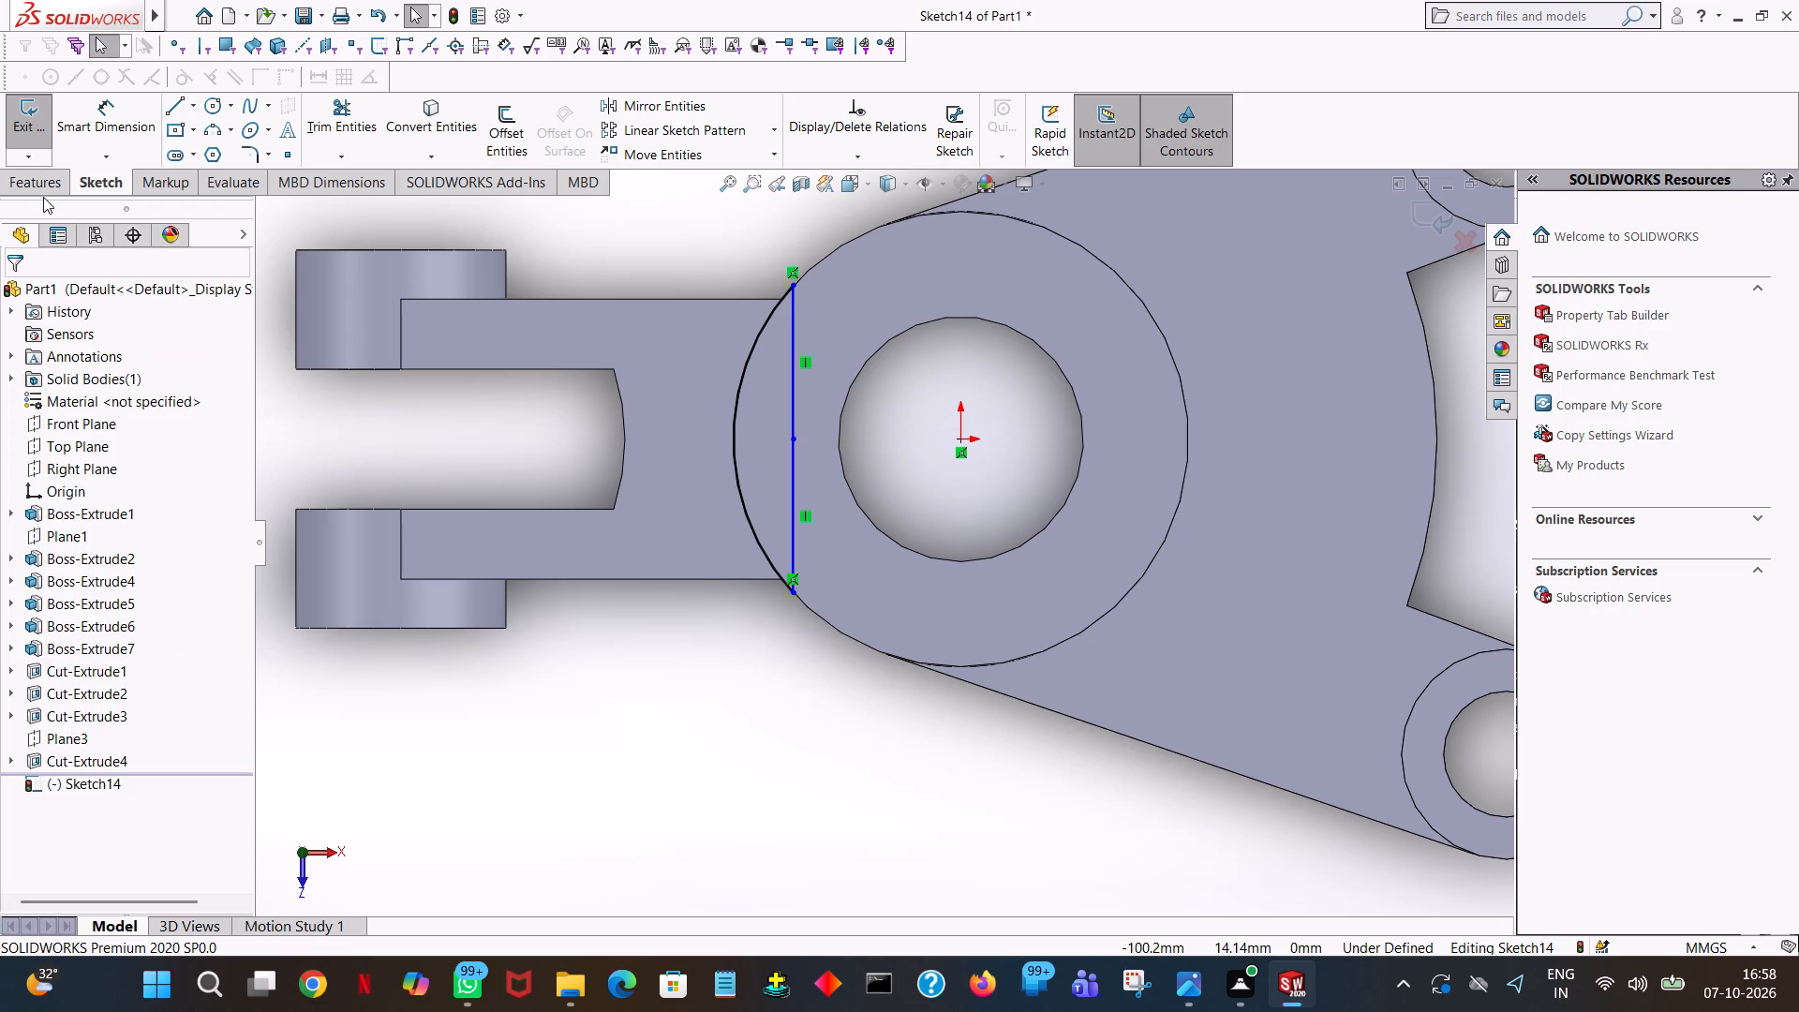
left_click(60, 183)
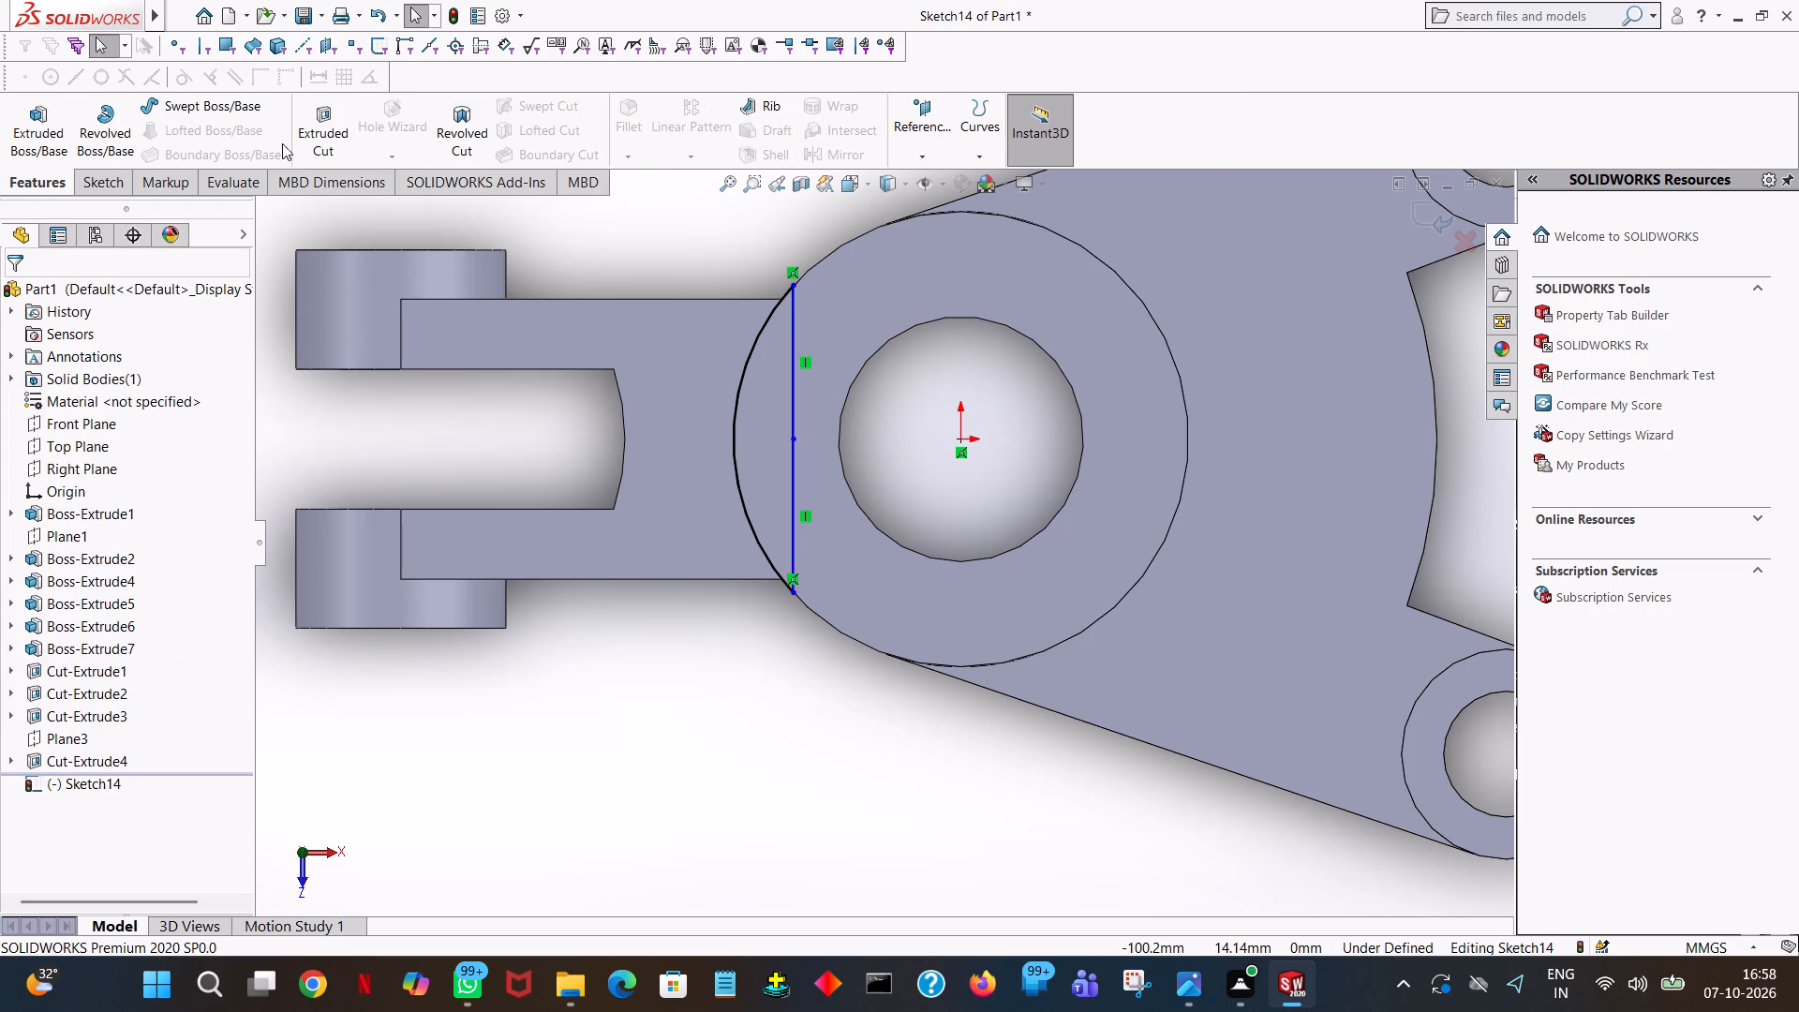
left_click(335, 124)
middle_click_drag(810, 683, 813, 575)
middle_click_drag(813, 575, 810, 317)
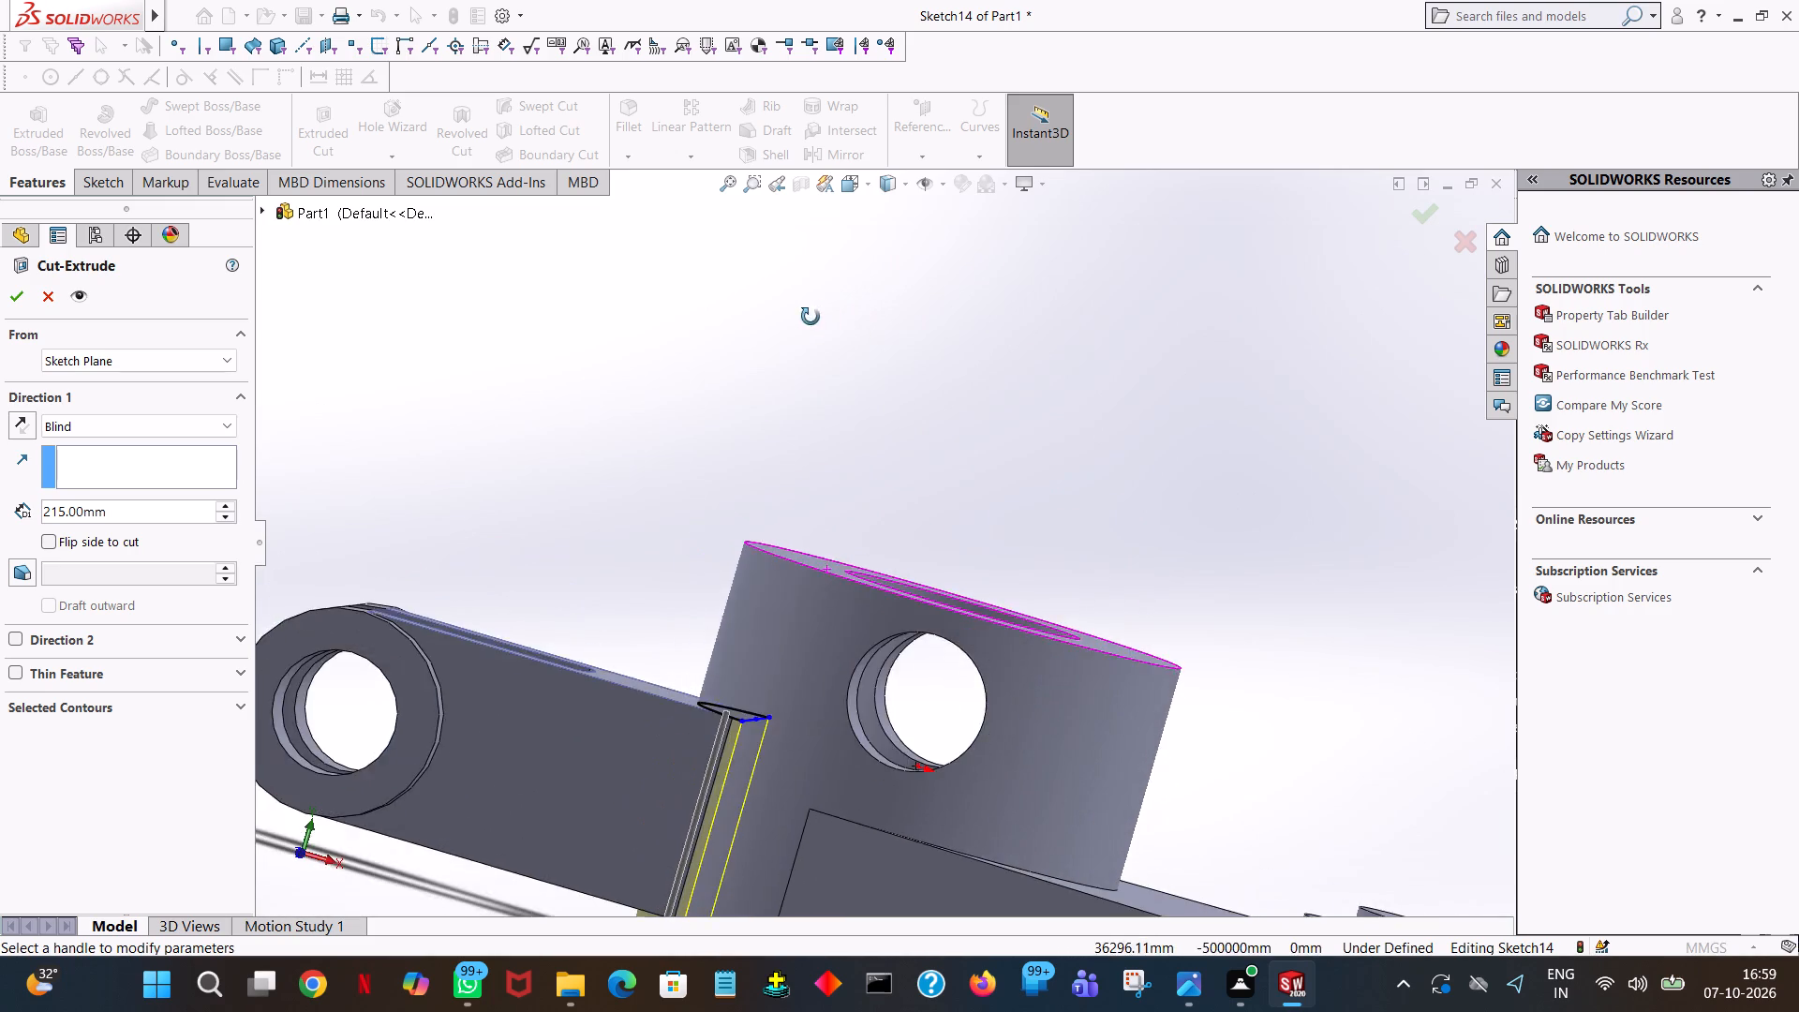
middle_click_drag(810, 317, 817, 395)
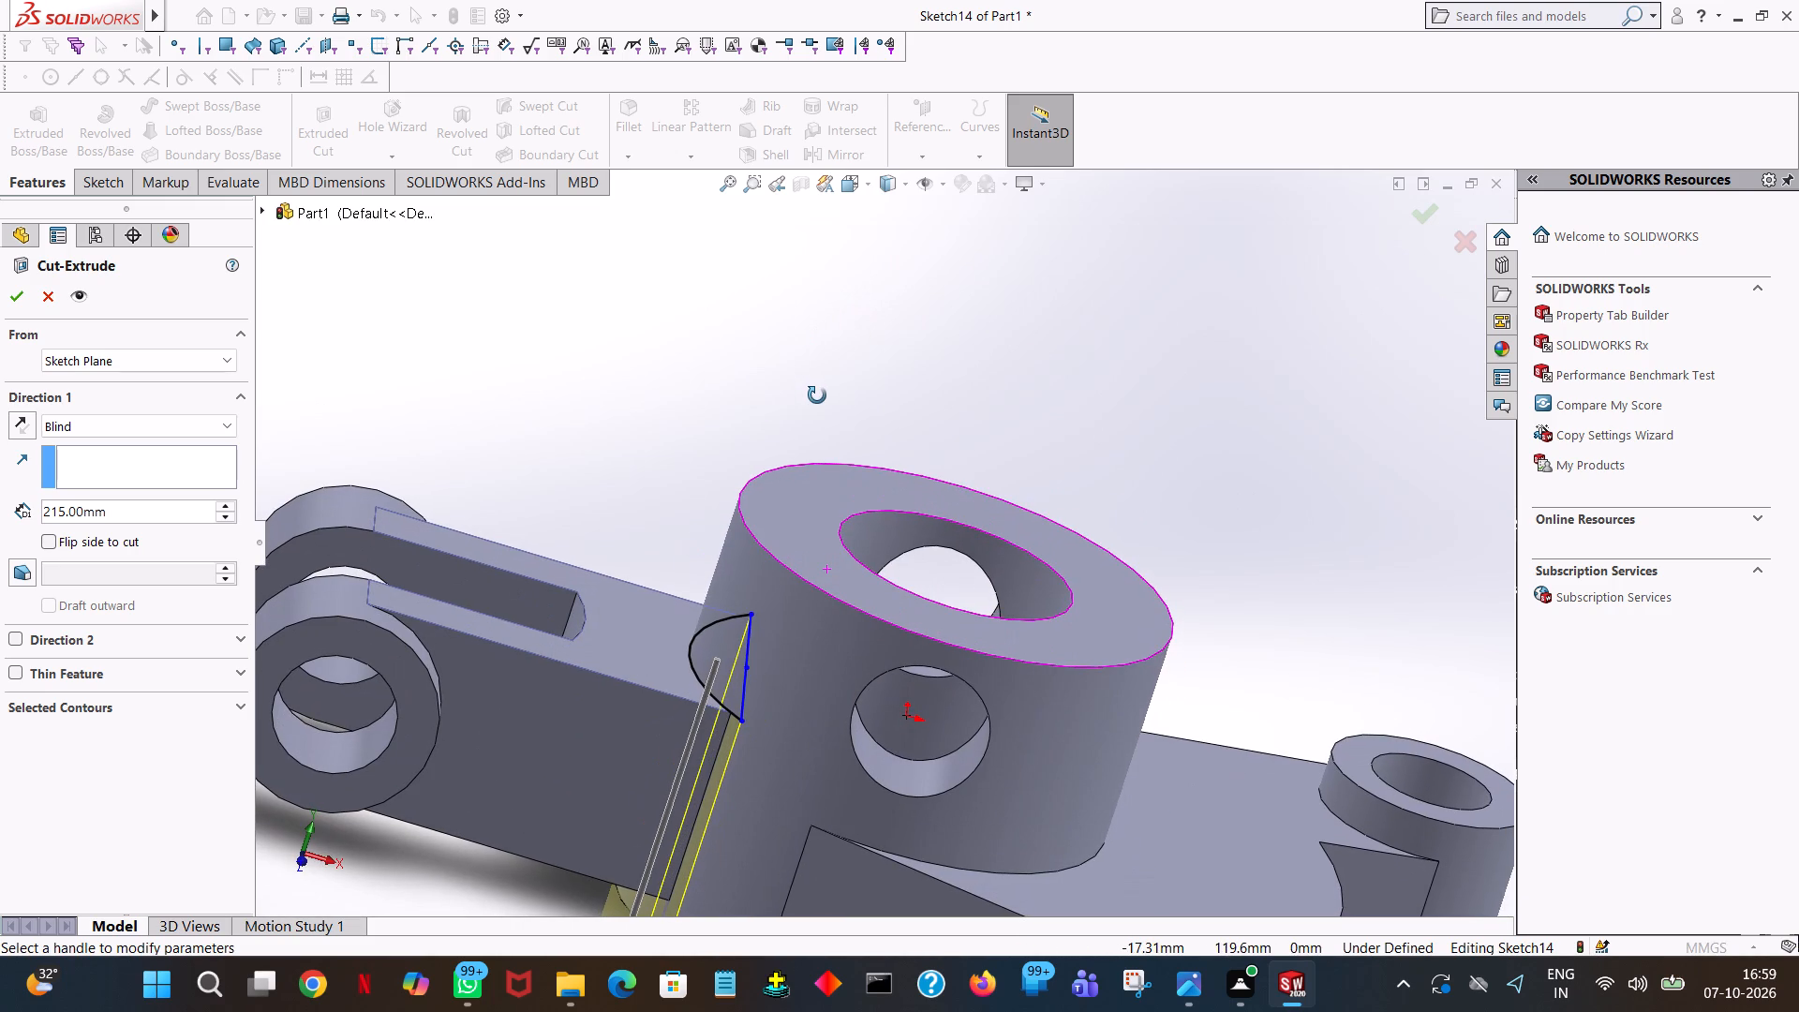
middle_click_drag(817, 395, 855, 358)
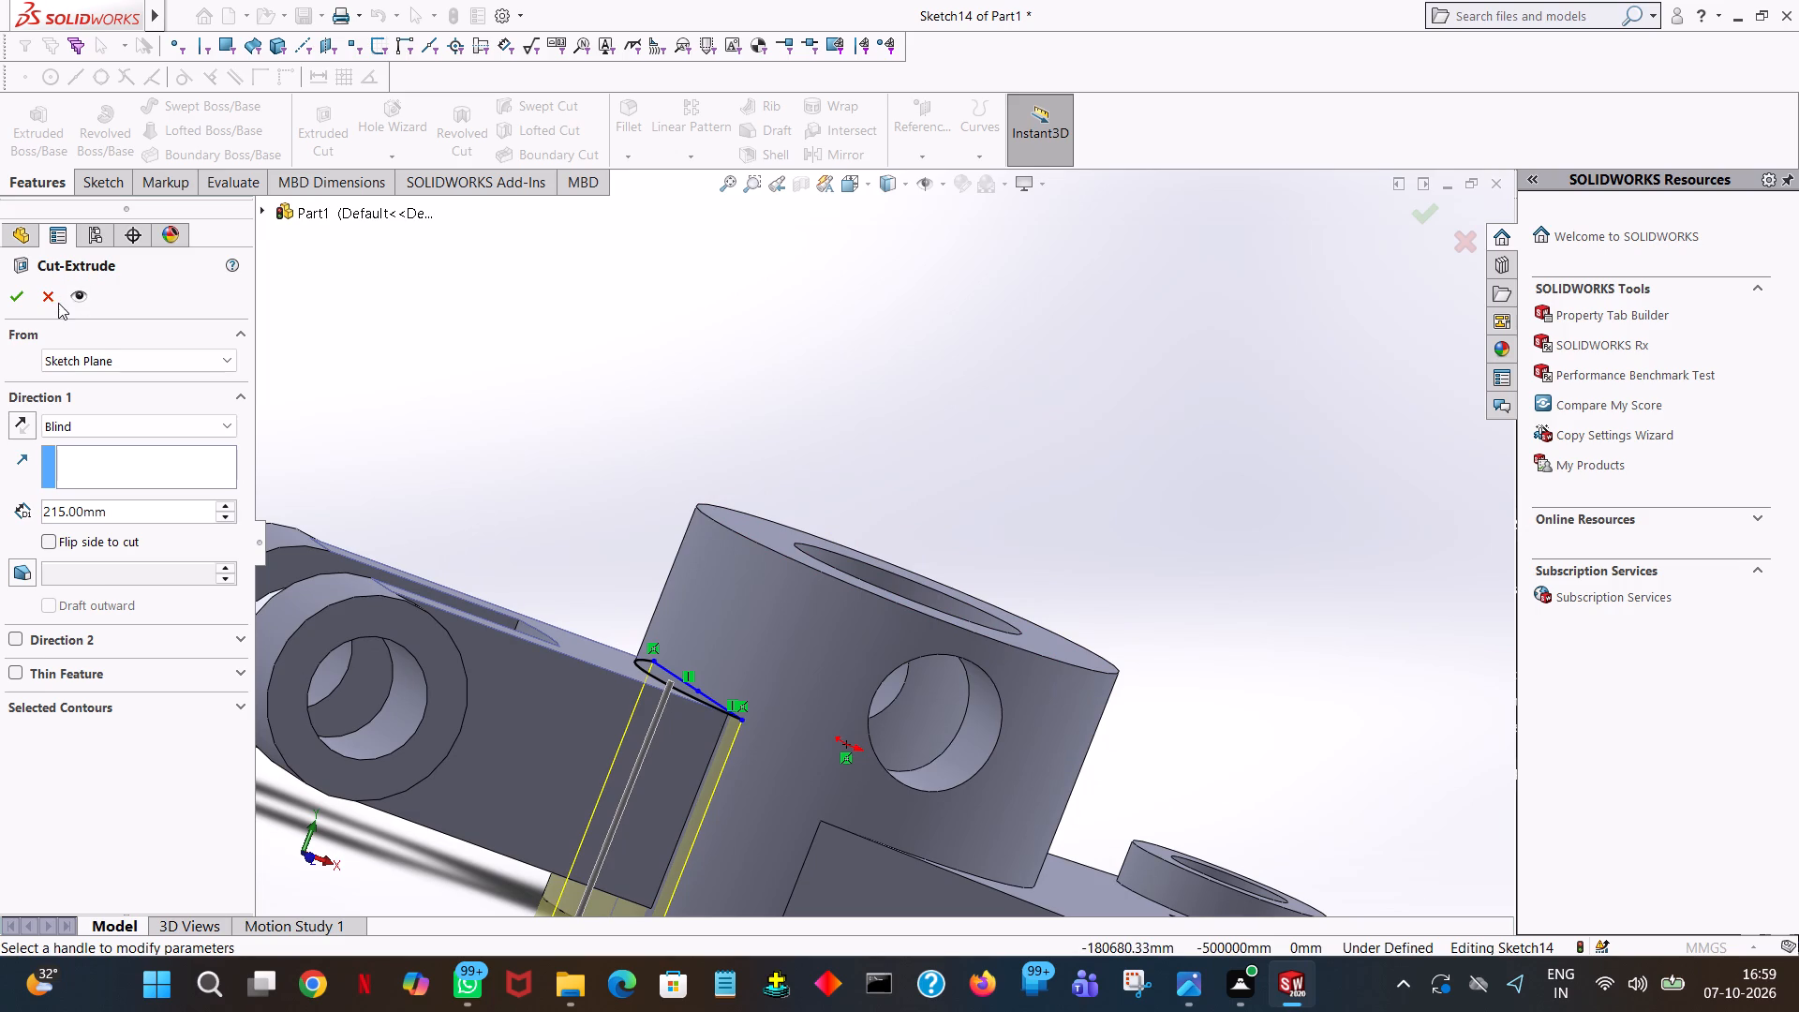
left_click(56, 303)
Trim away both vertical lines and the arc of the segment on the fork arm's top face and exit the sketch.
middle_click_drag(791, 605, 803, 730)
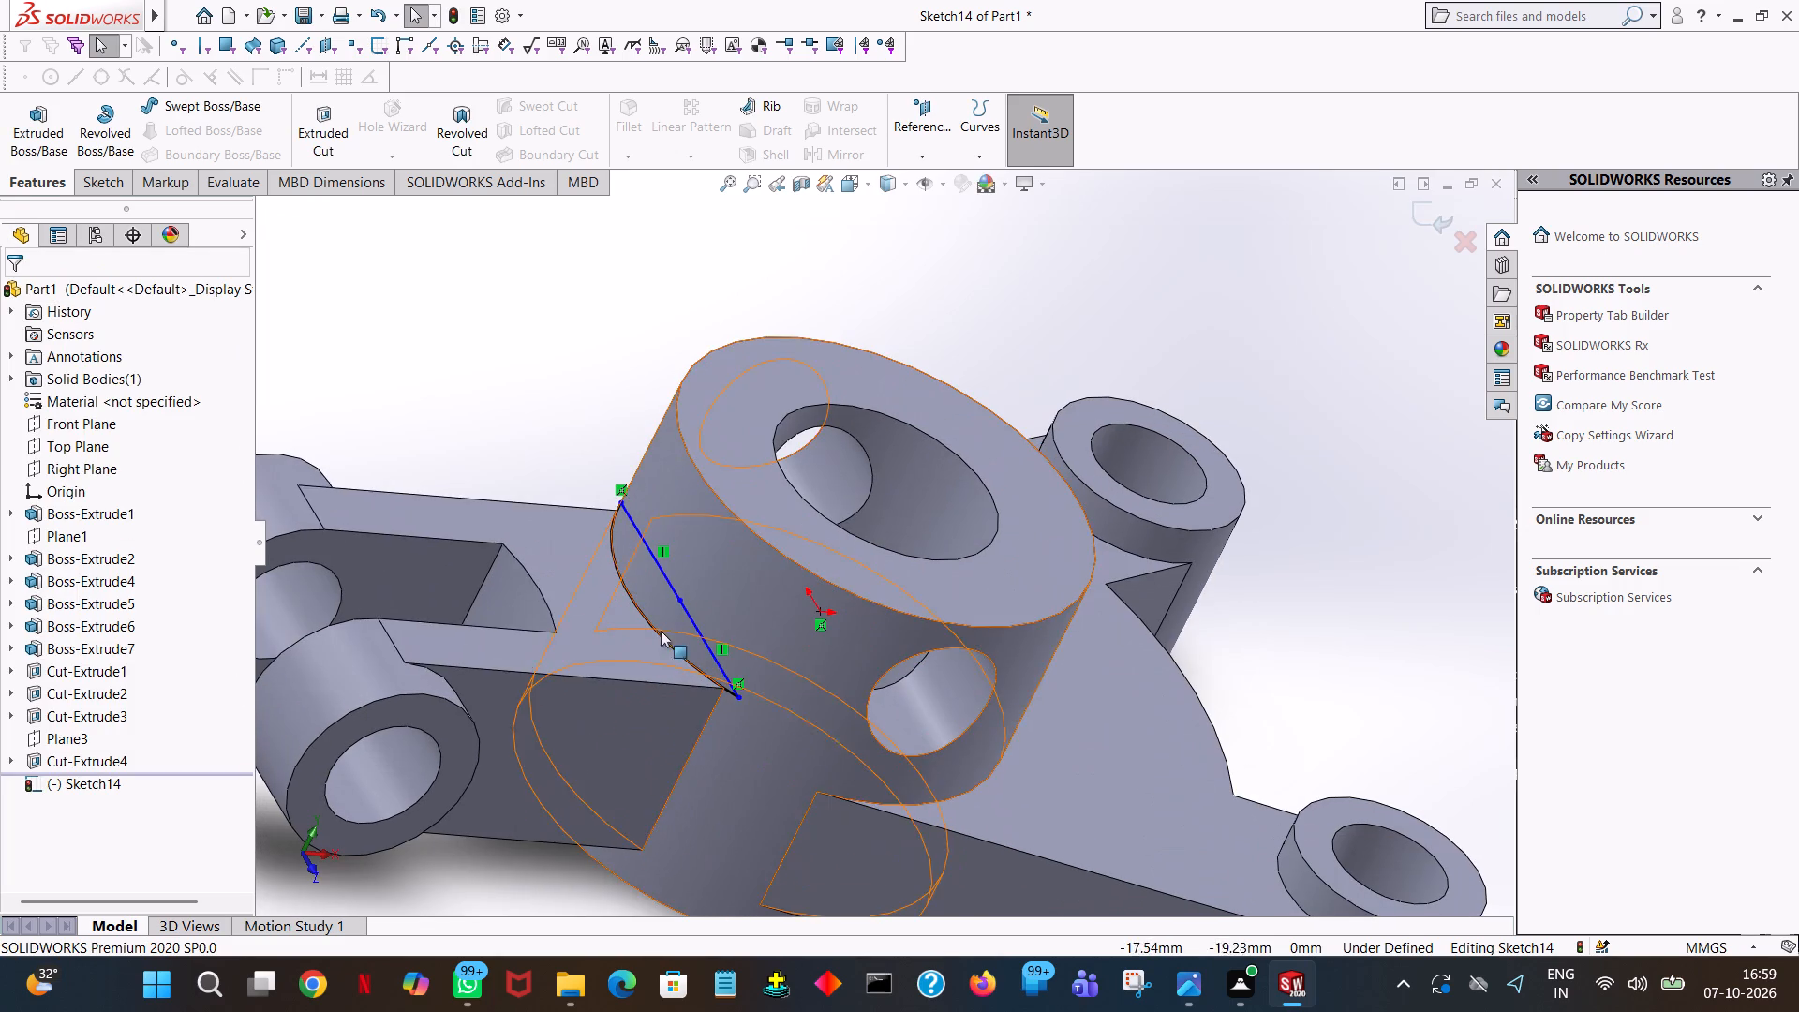
left_click(617, 580, "ctrl")
left_click(660, 569, "ctrl")
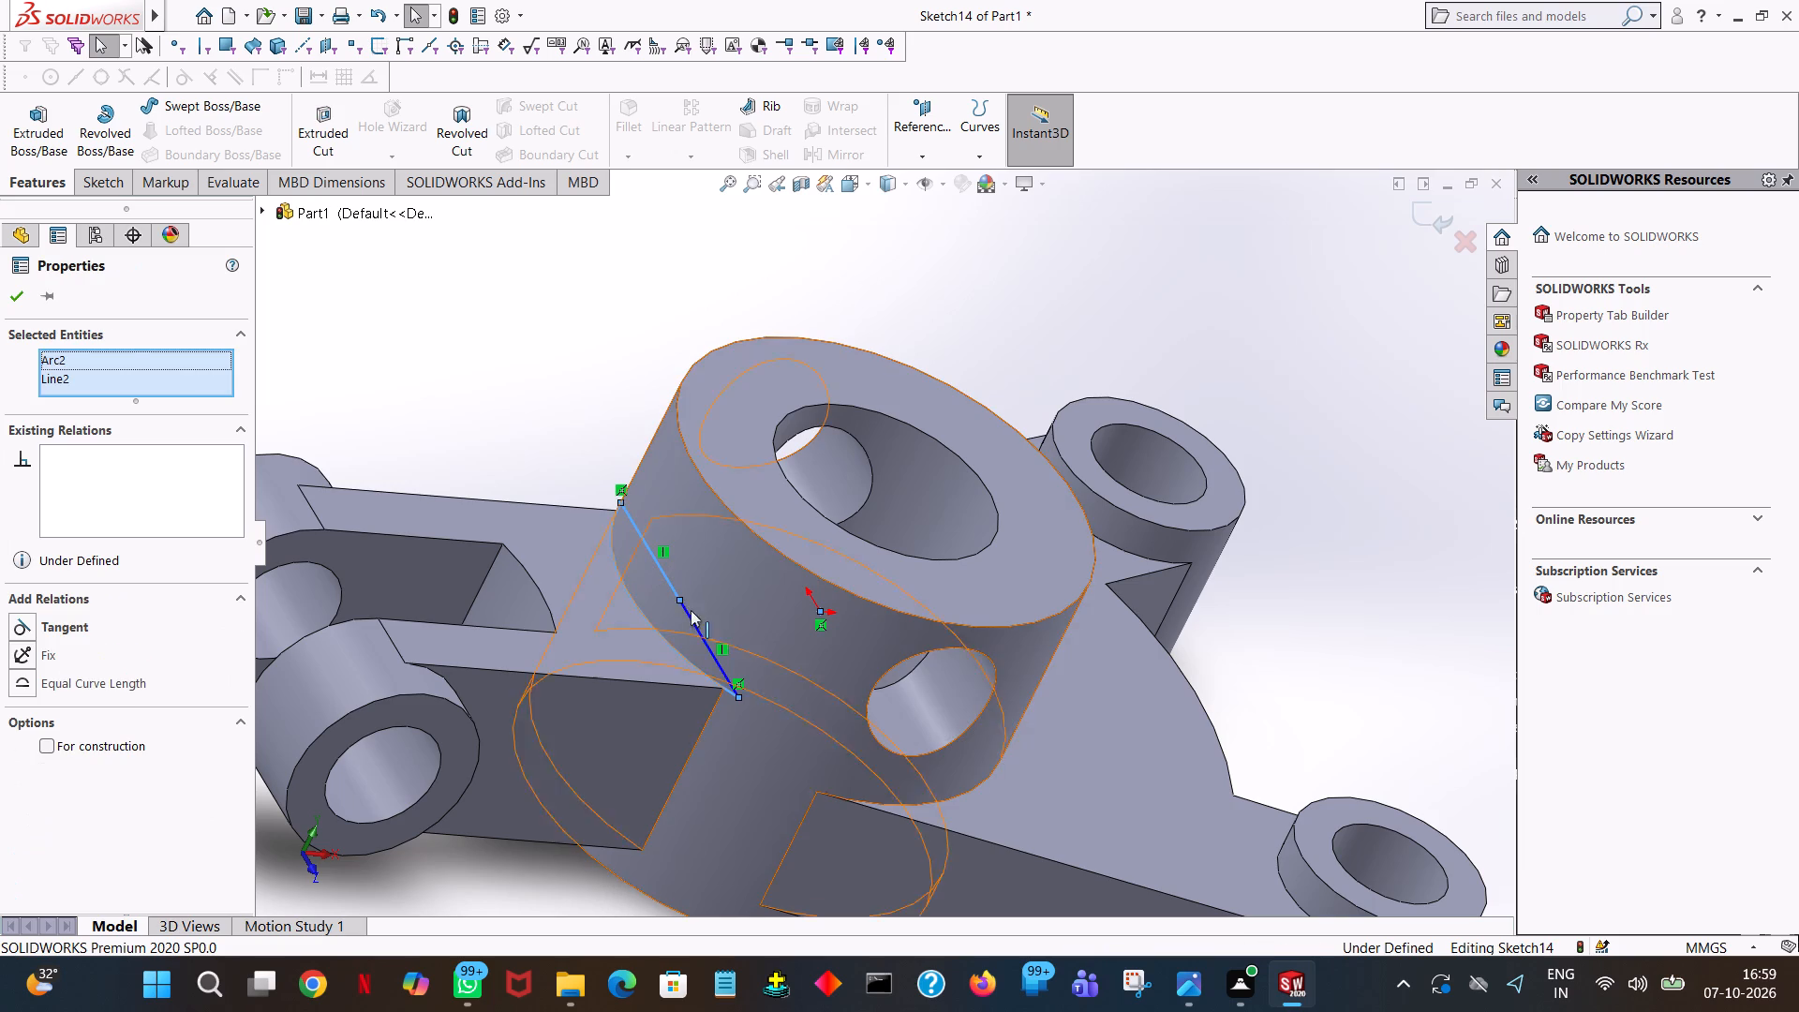
left_click(698, 637, "ctrl")
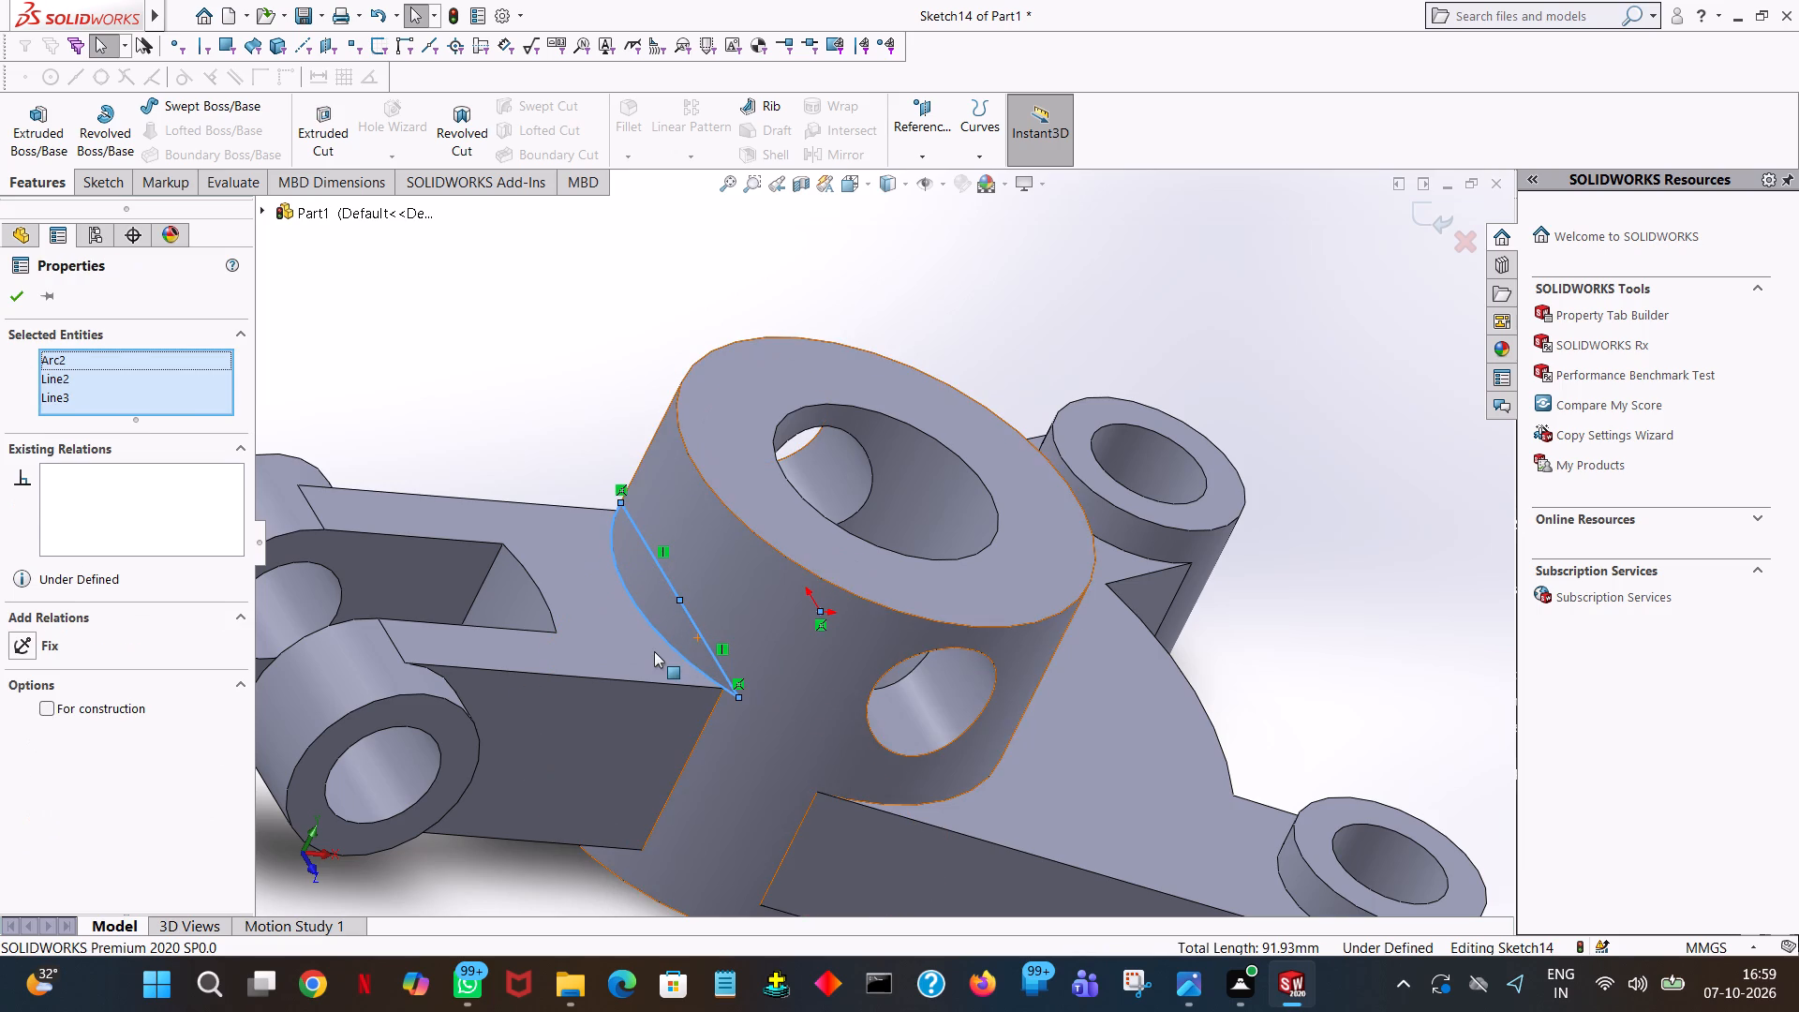
right_click(654, 651)
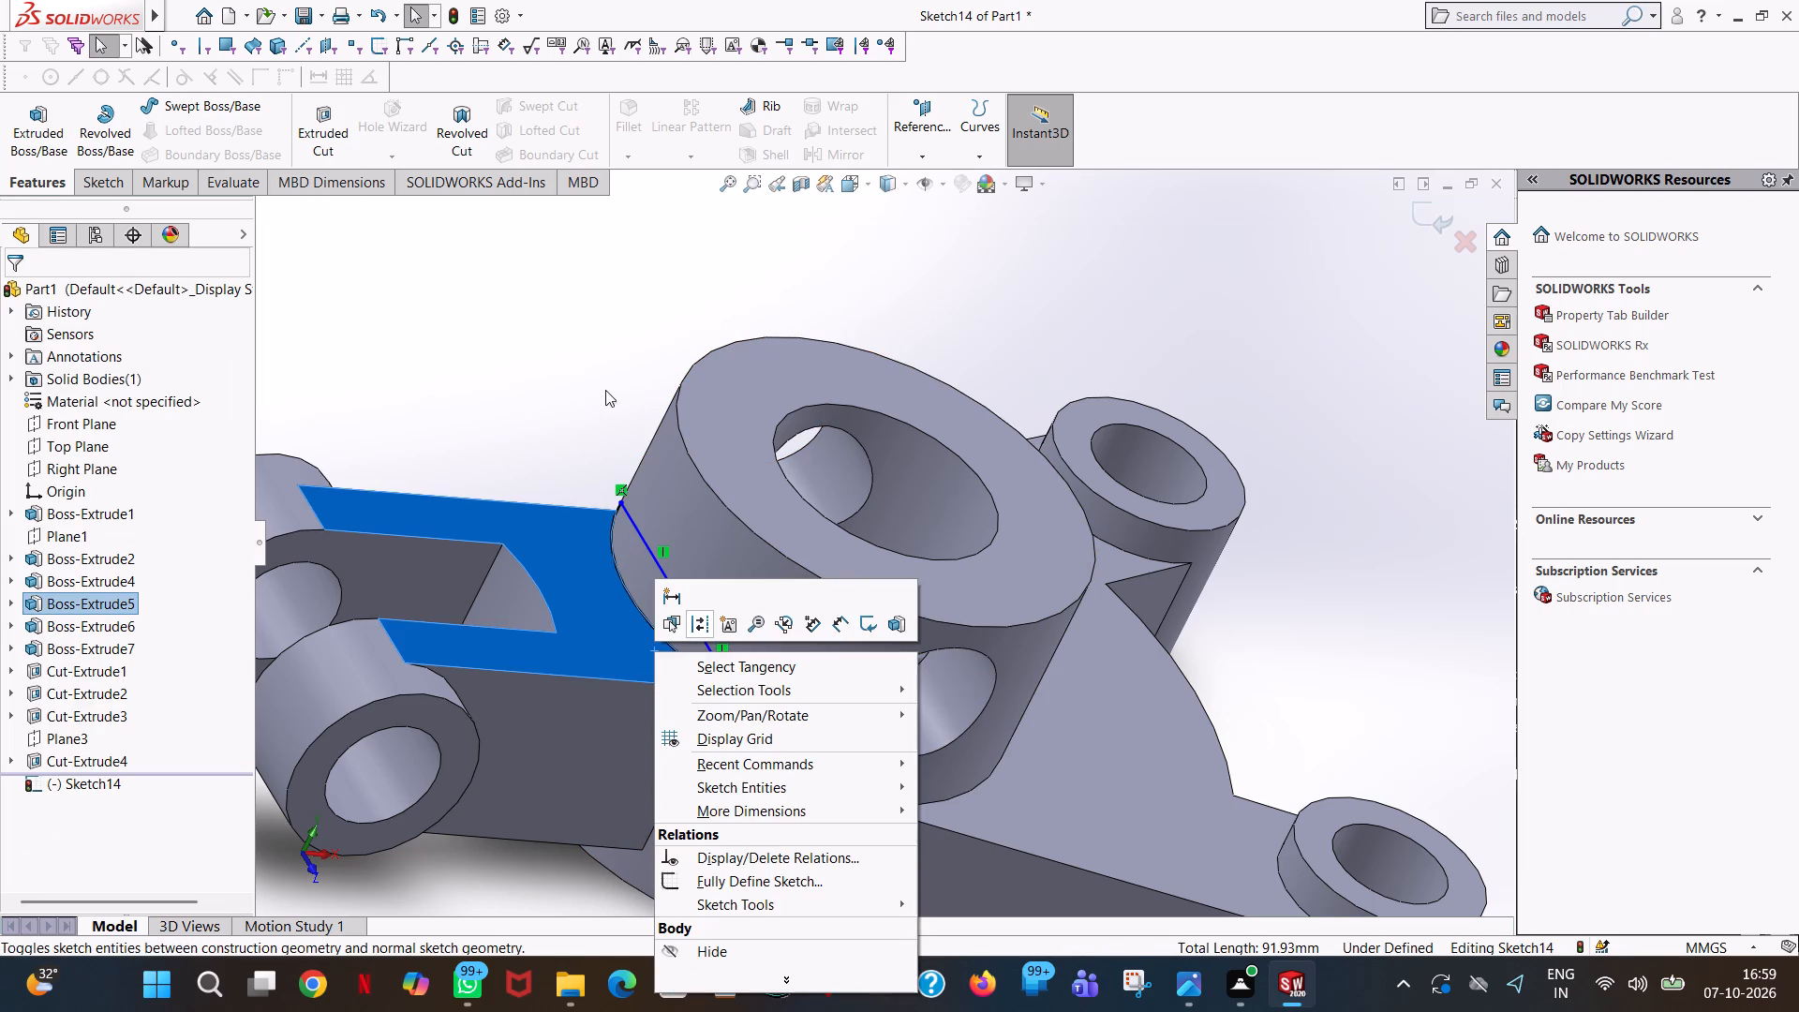
left_click(605, 390)
left_click(98, 190)
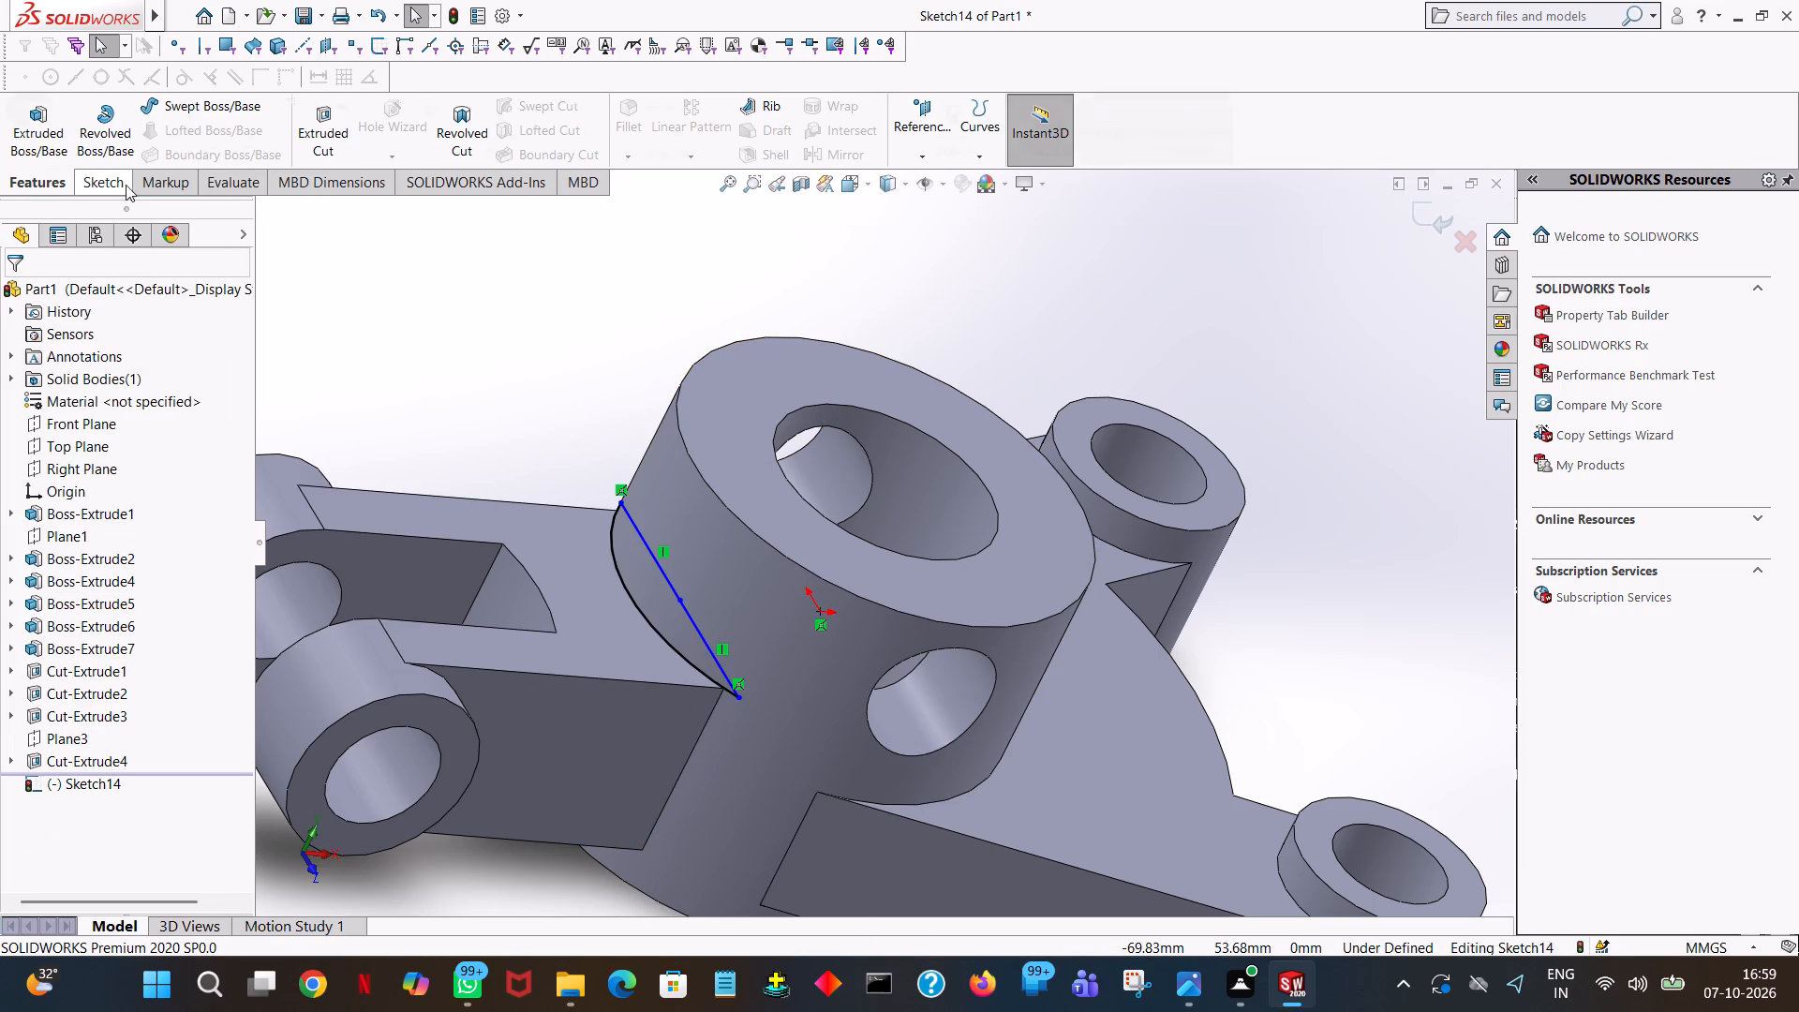
left_click(330, 126)
left_click(666, 579)
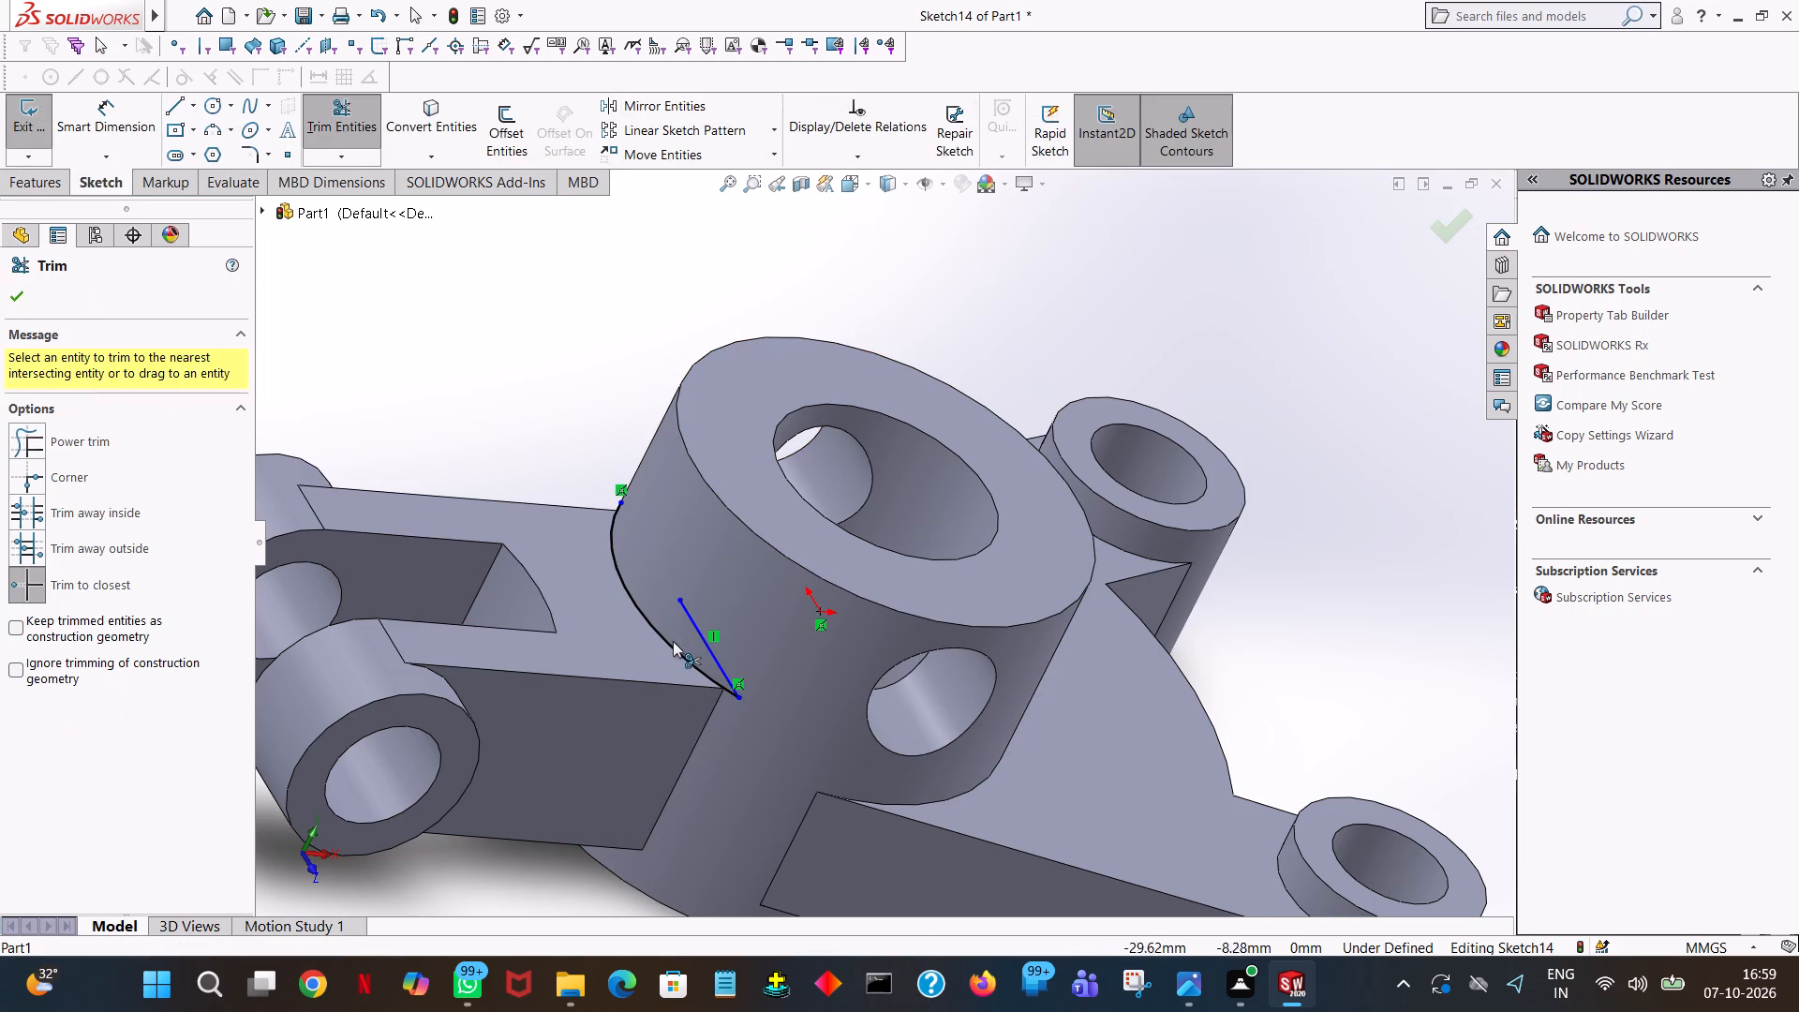
left_click(701, 639)
left_click(685, 662)
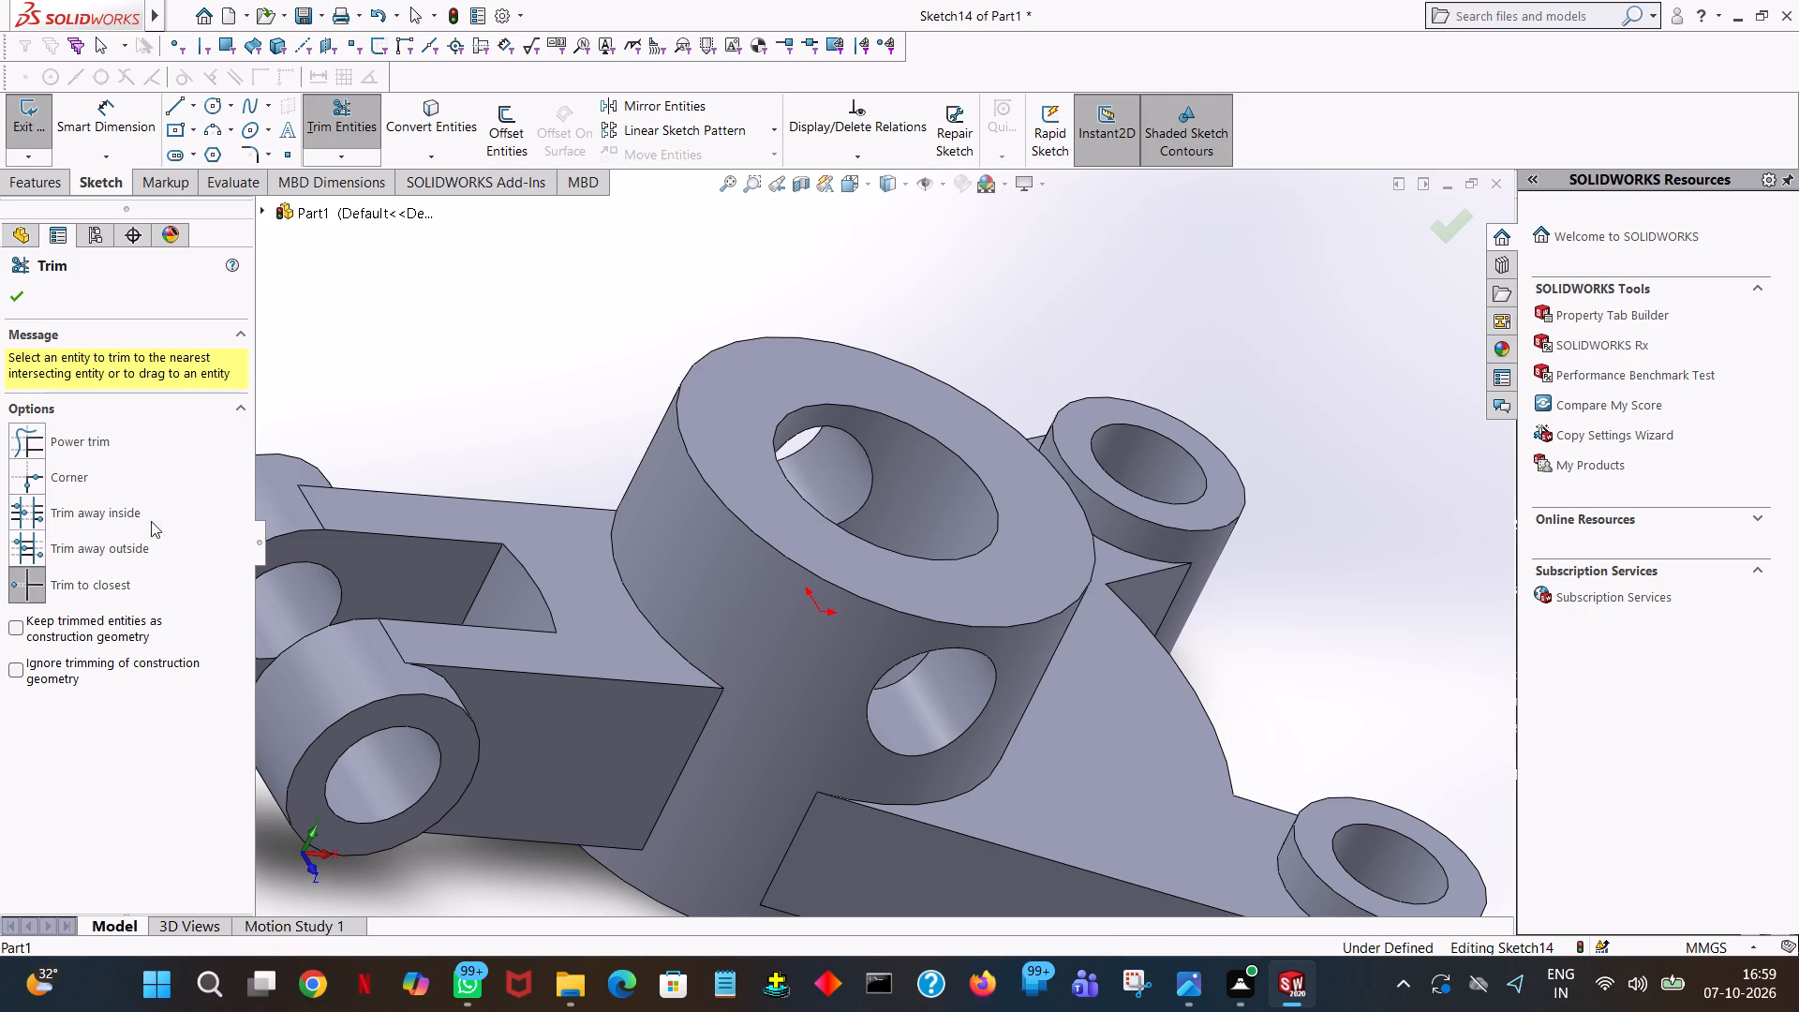
left_click(7, 300)
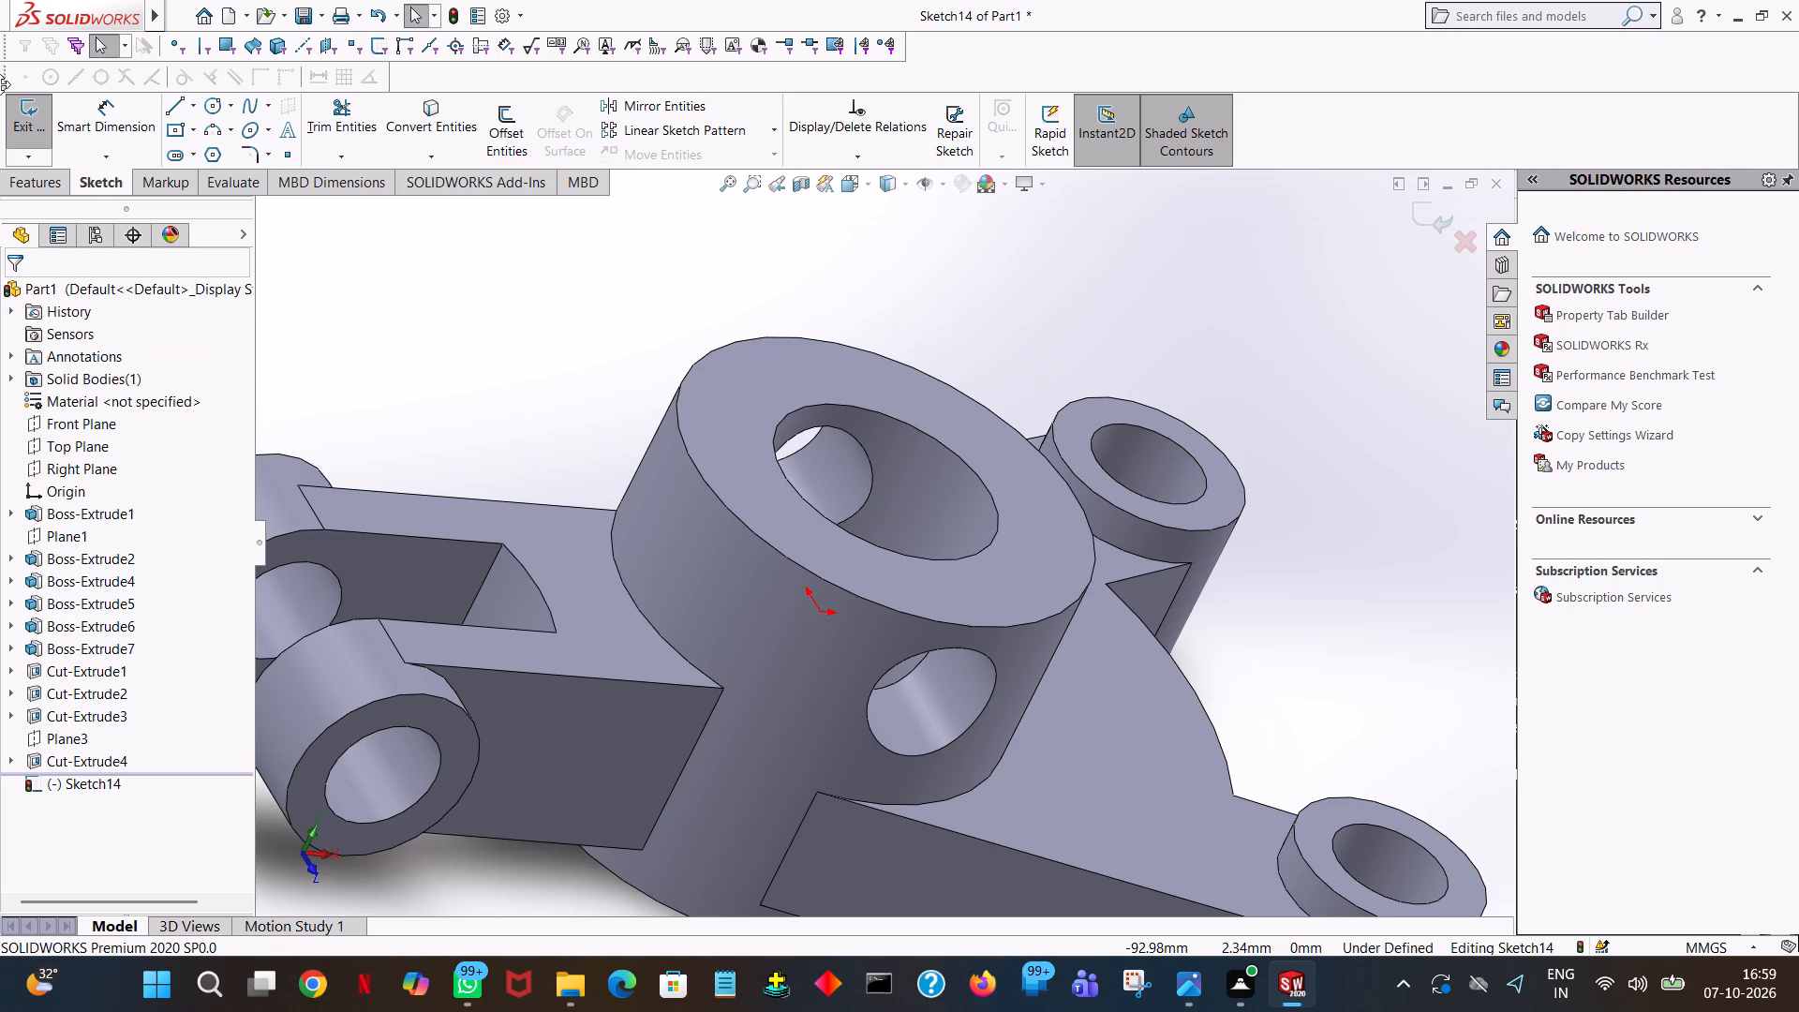
left_click(23, 129)
Start a boss-extrude sketch on the hub's top face and draw a 24 mm horizontal line from the origin towards the fork.
left_click(55, 189)
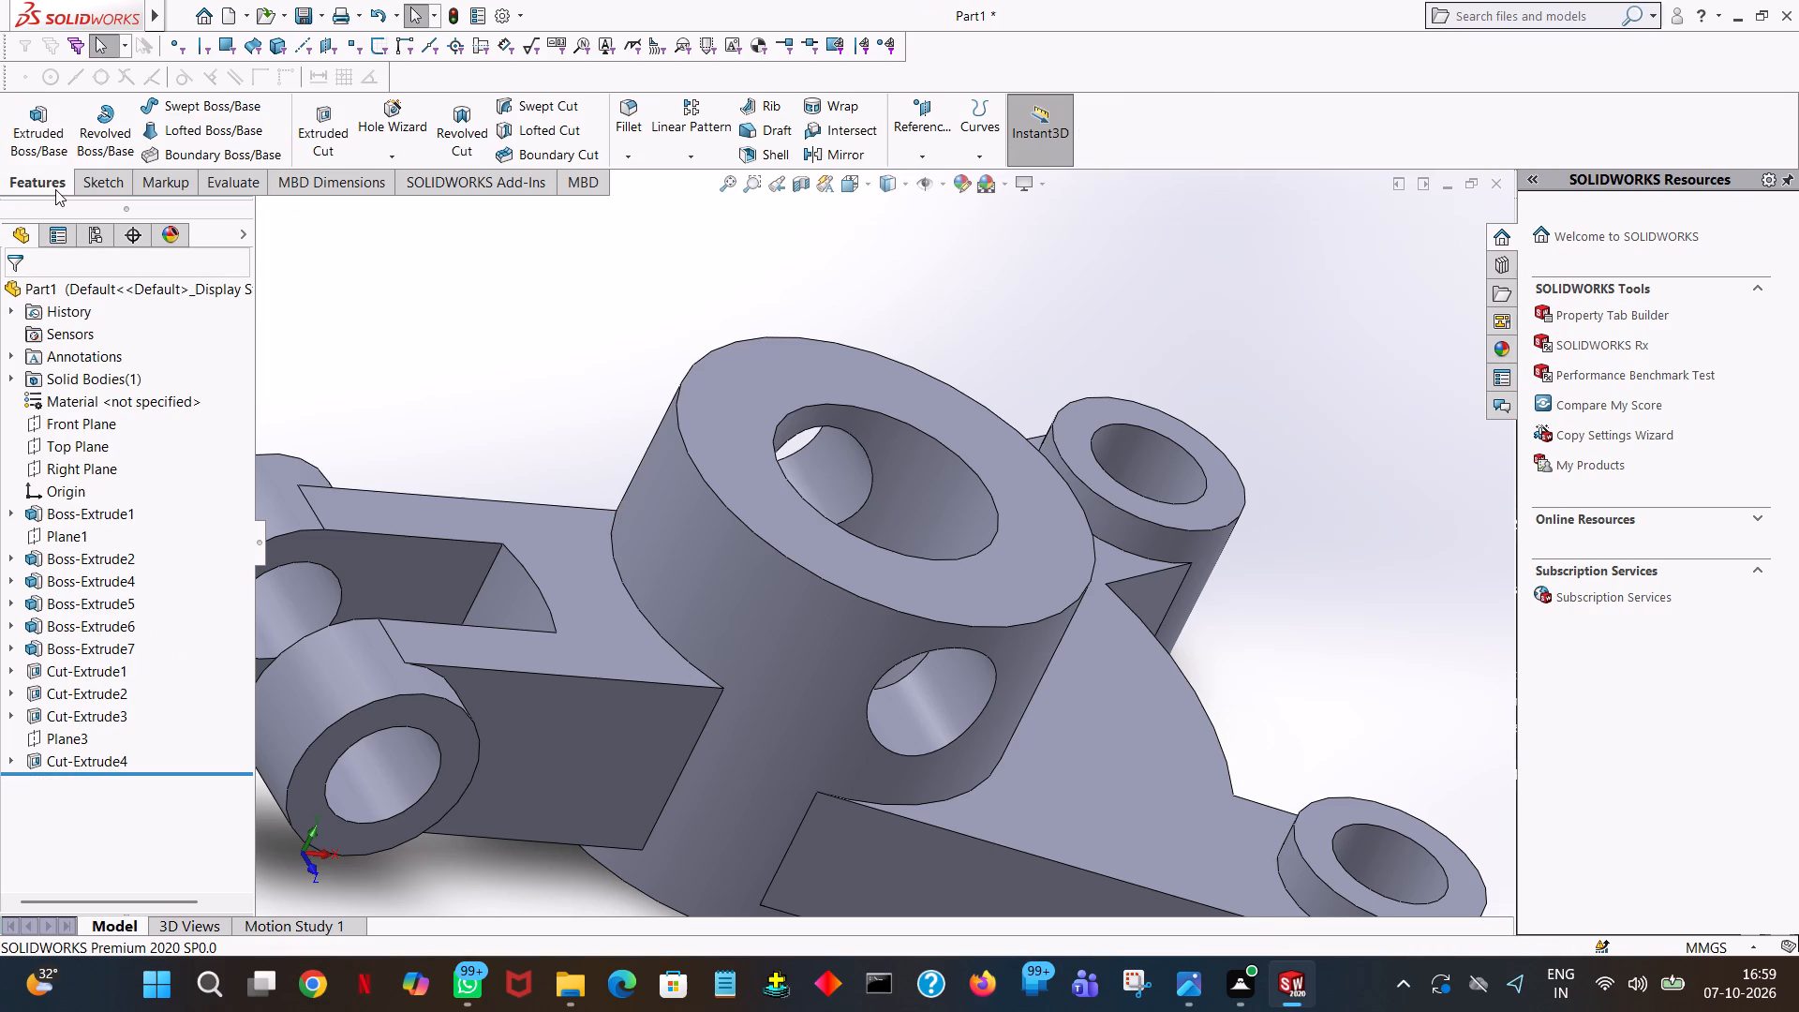
left_click(54, 119)
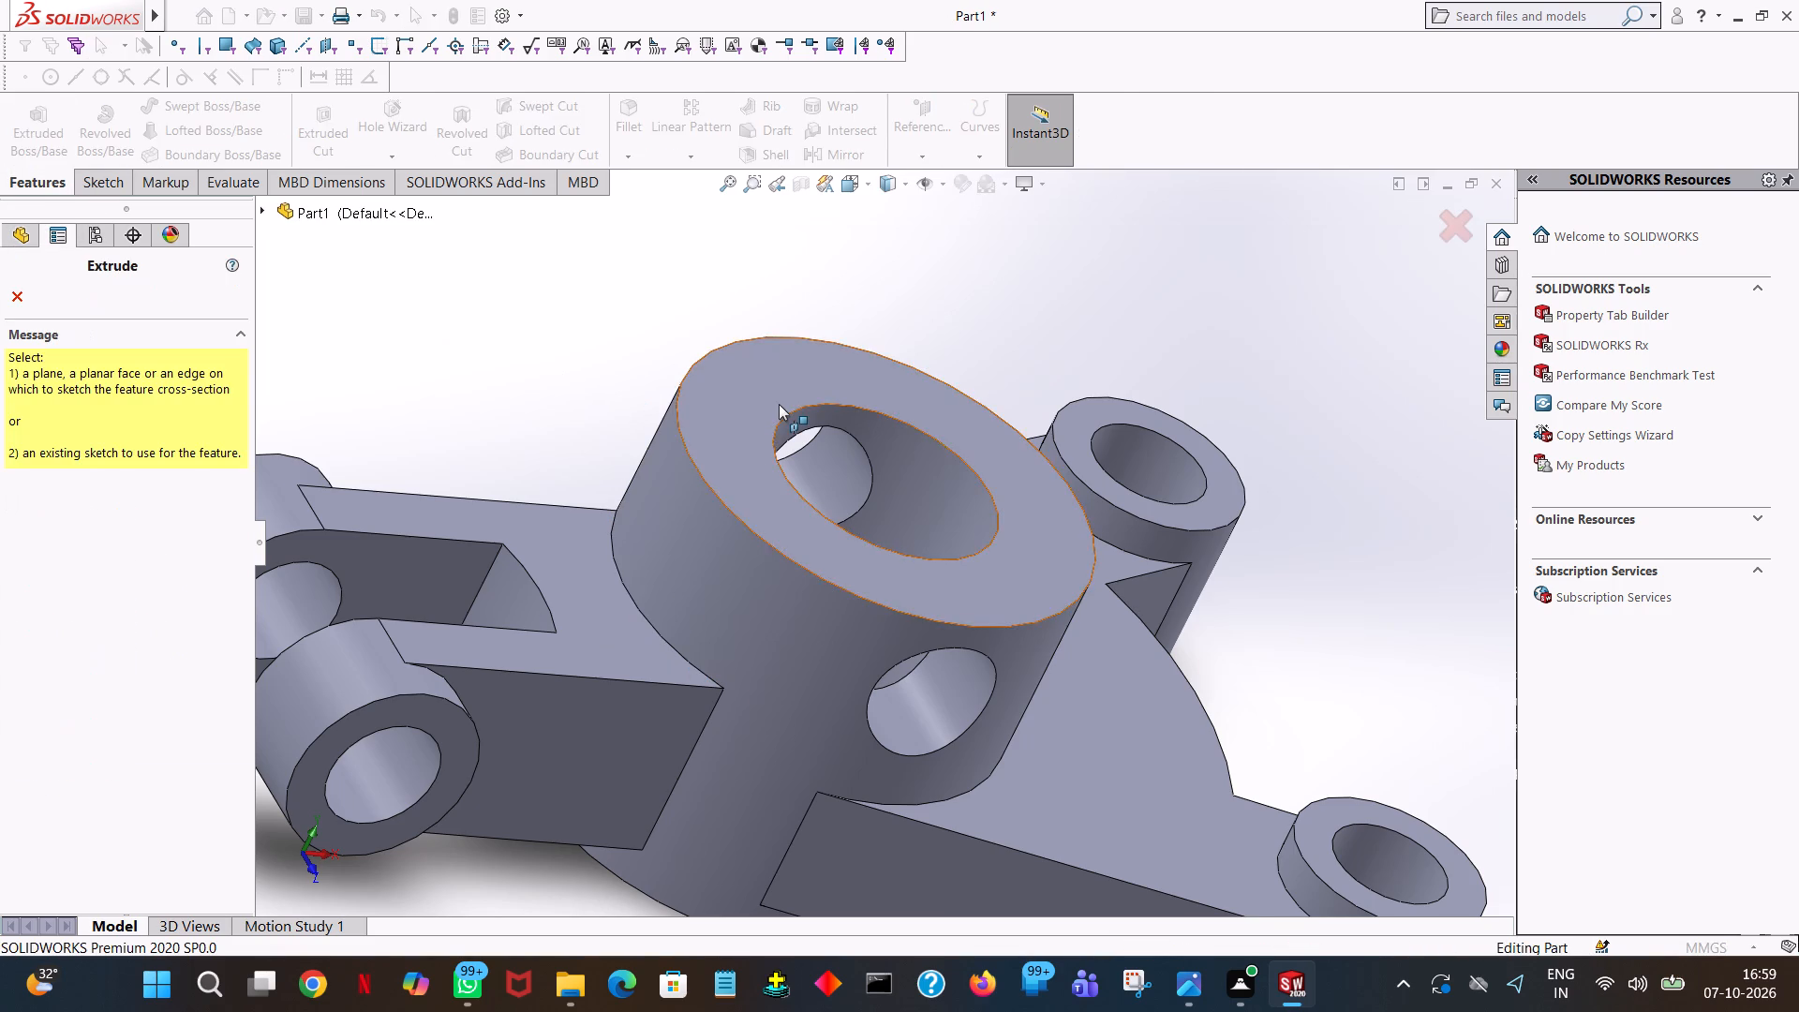
left_click(779, 404)
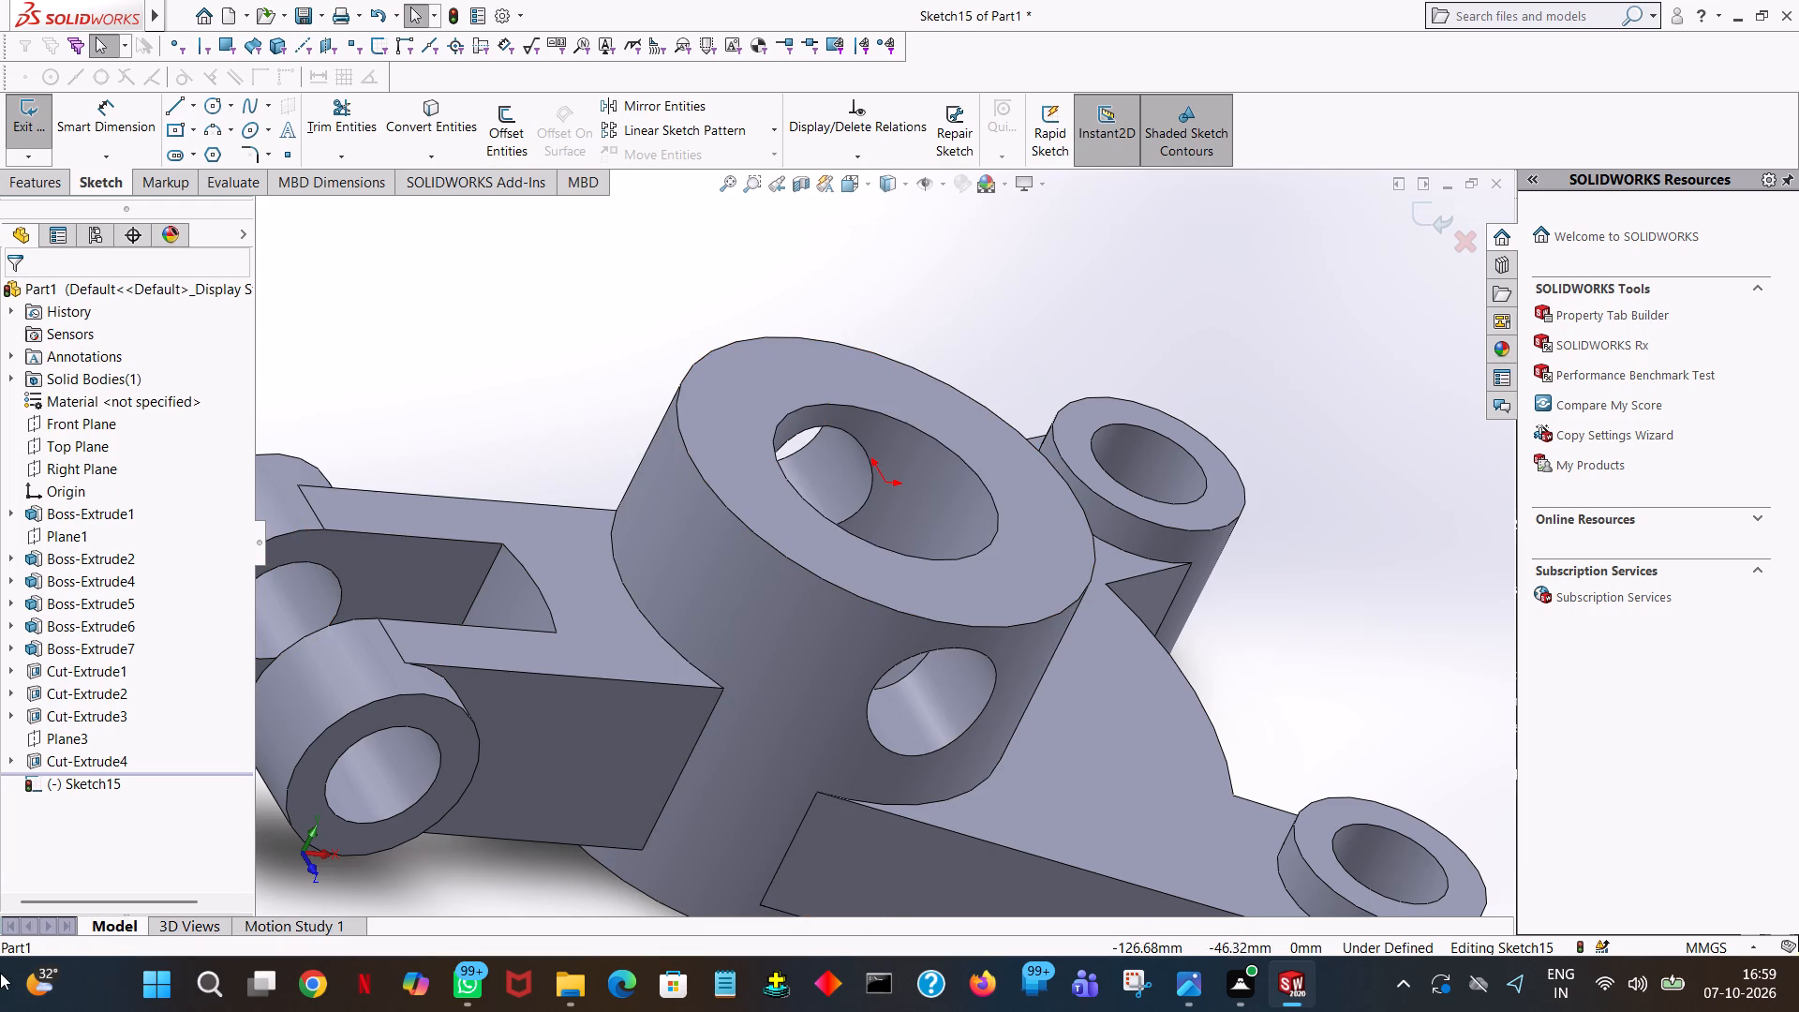
key("space")
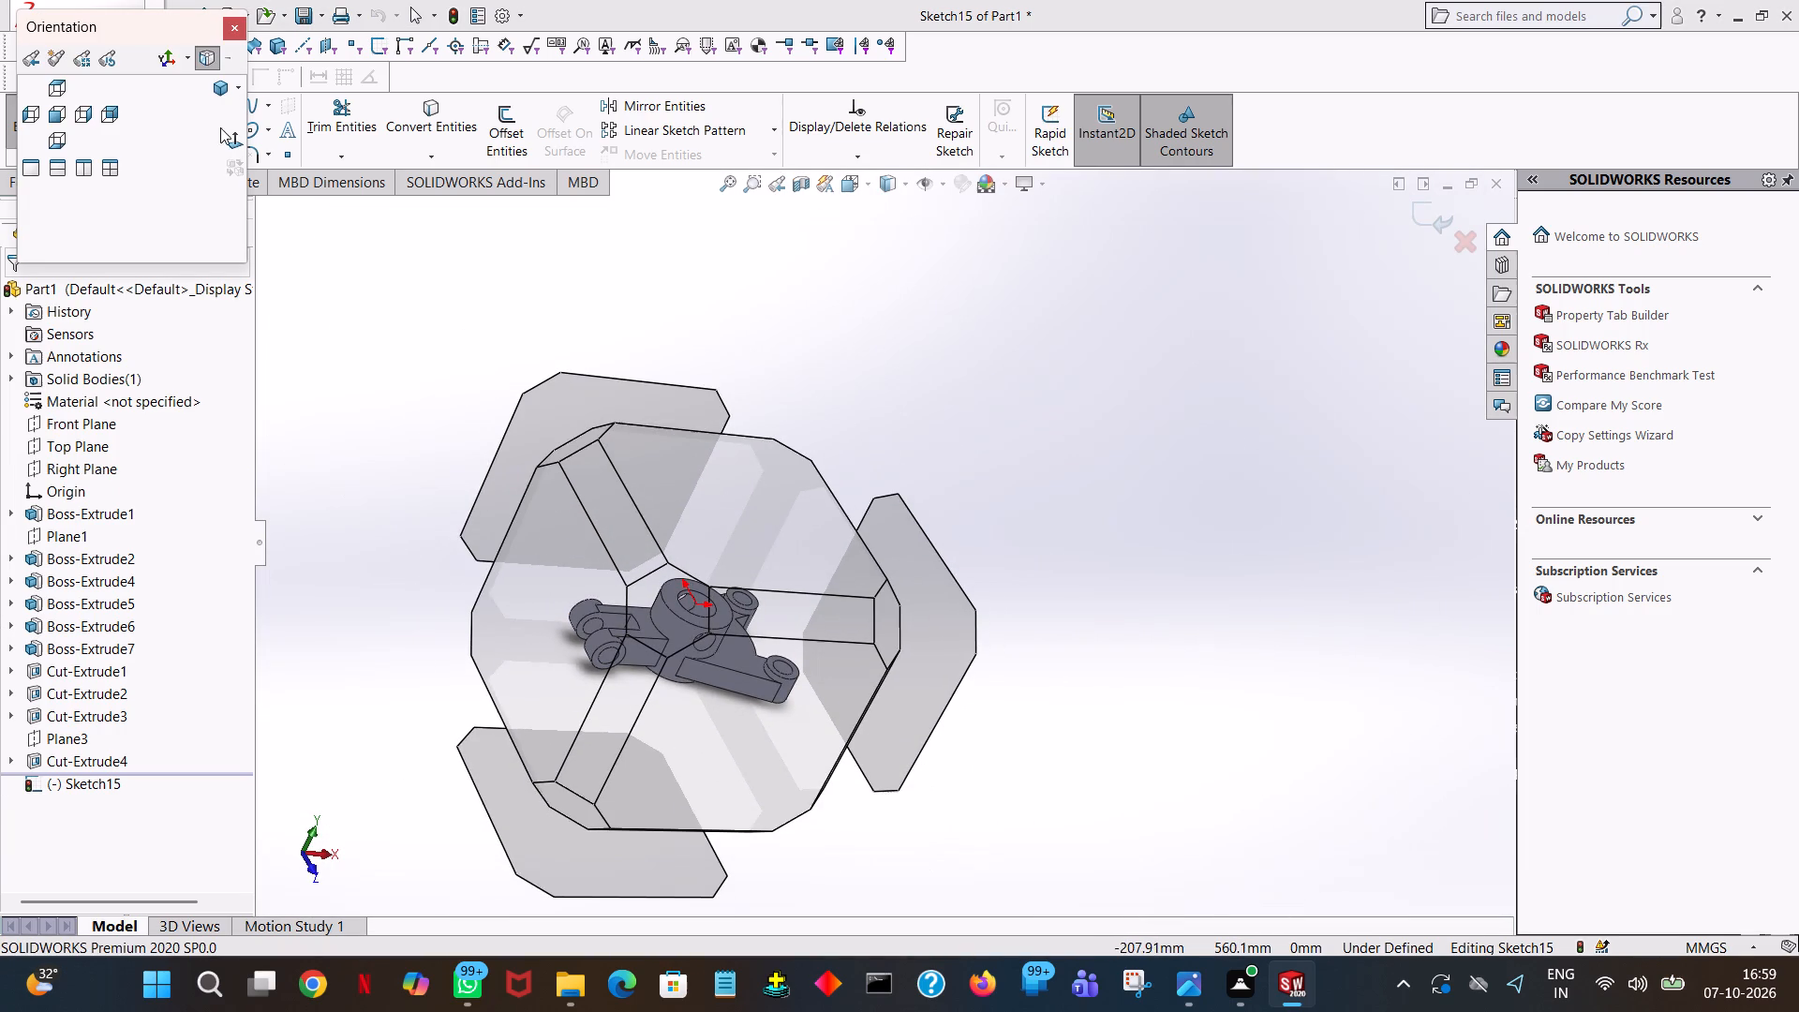
left_click(226, 140)
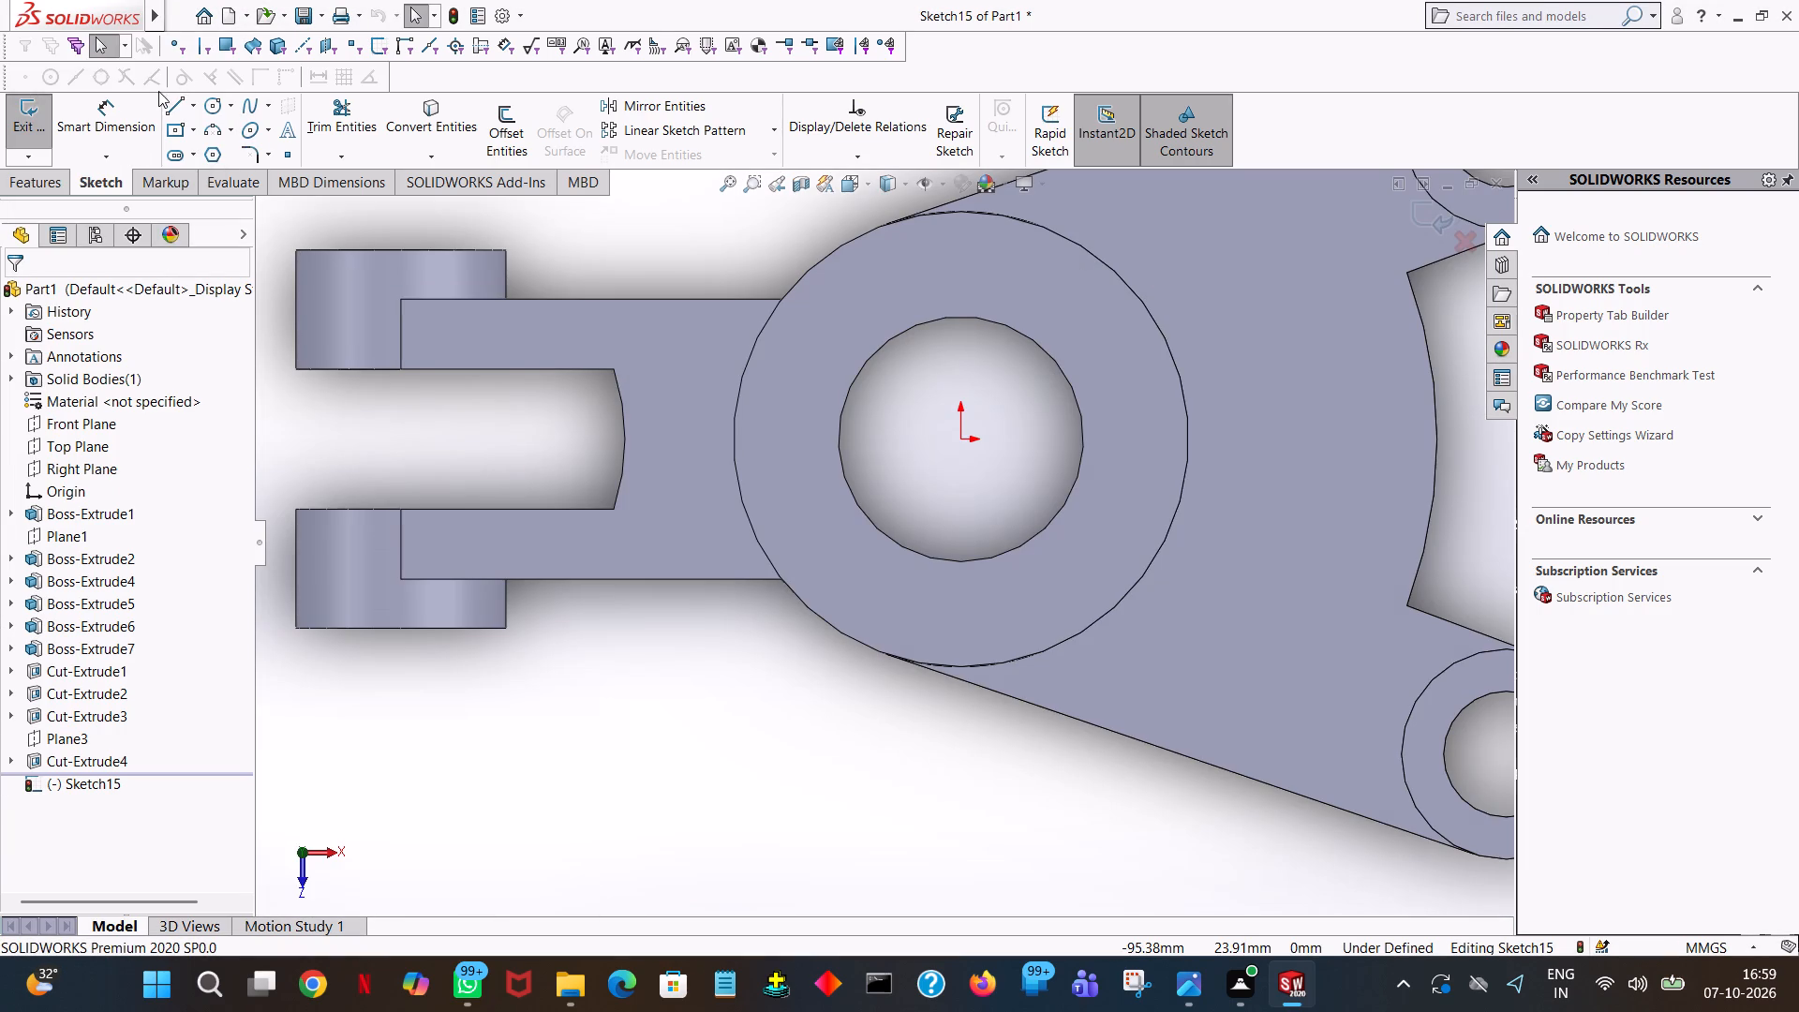
left_click(178, 112)
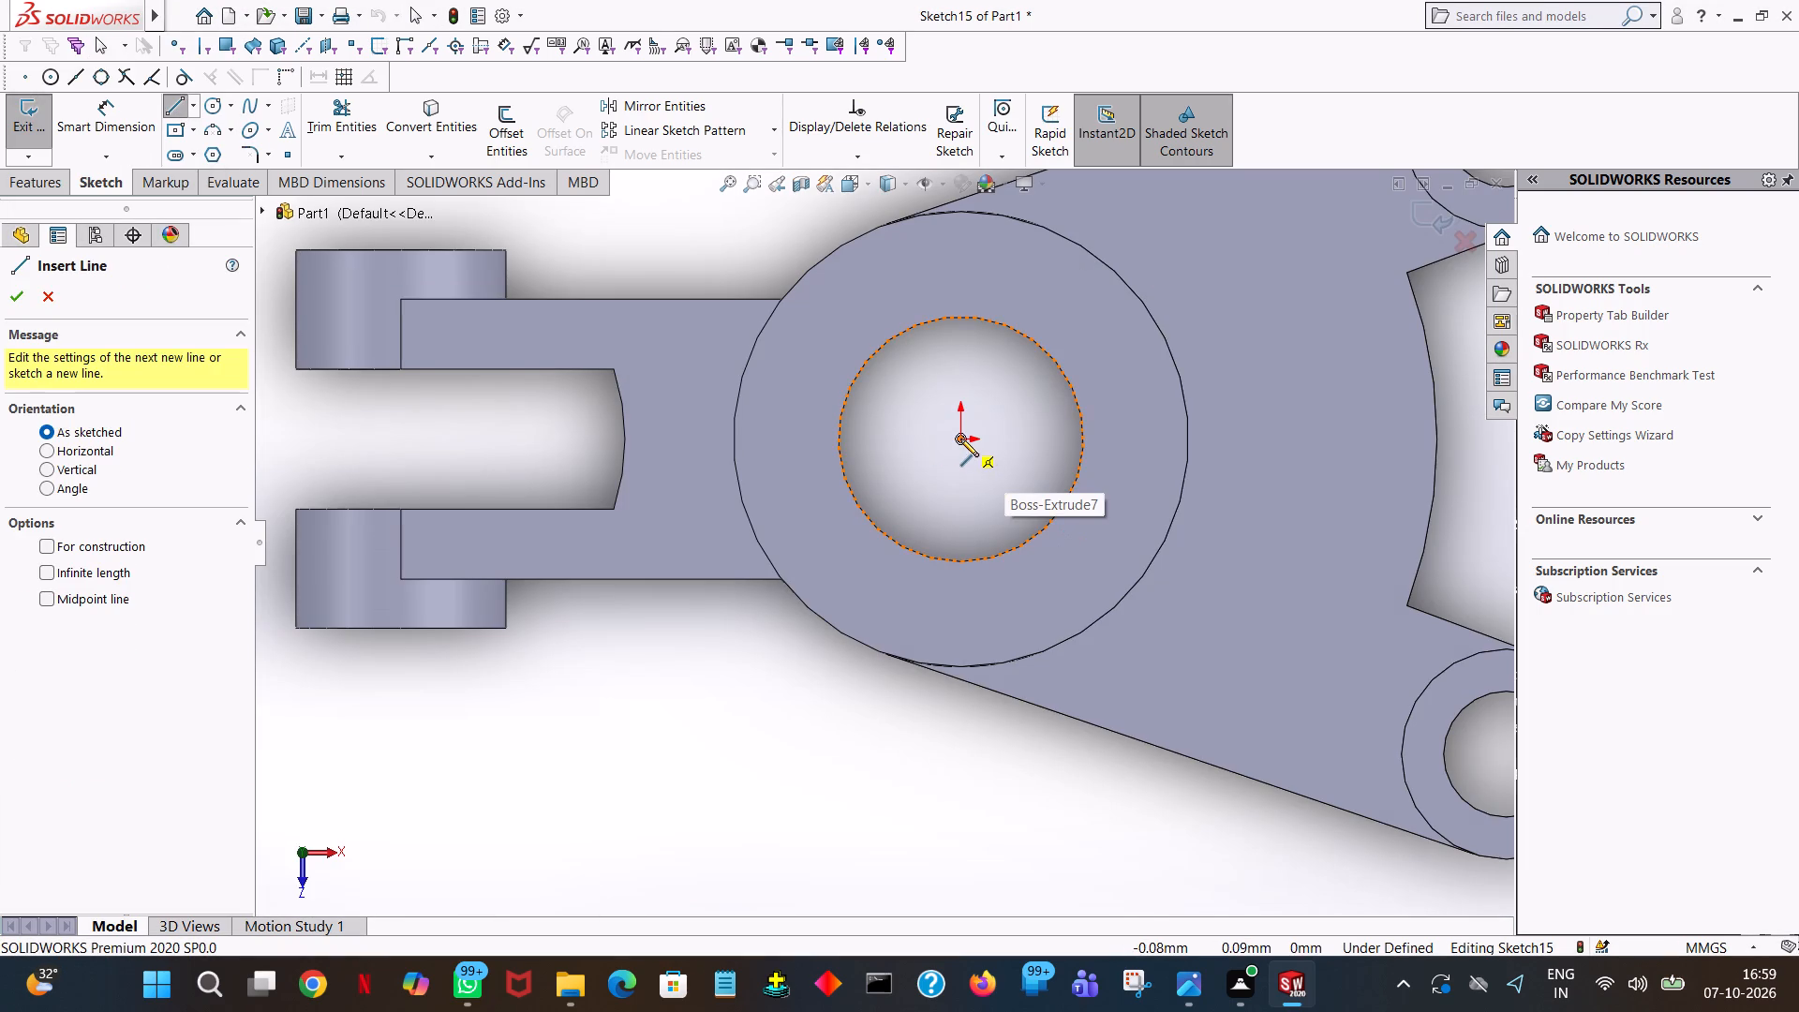
left_click(960, 439)
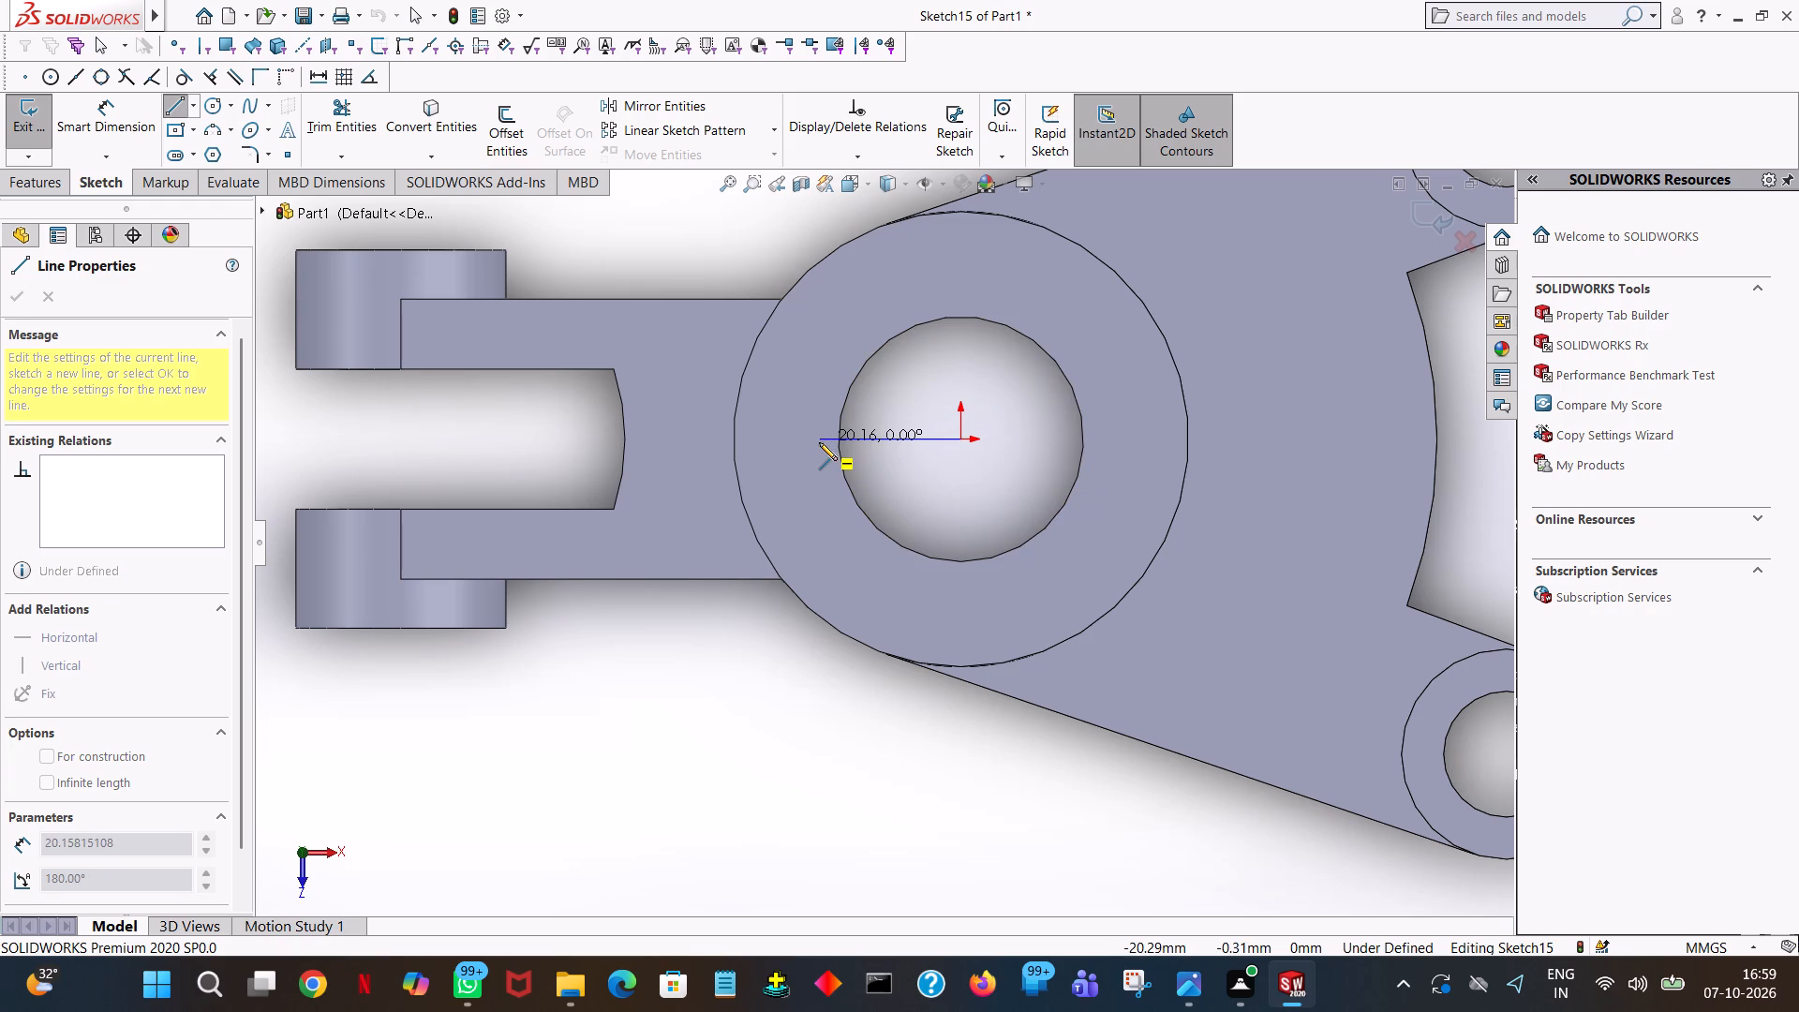
left_click(819, 442)
type("24")
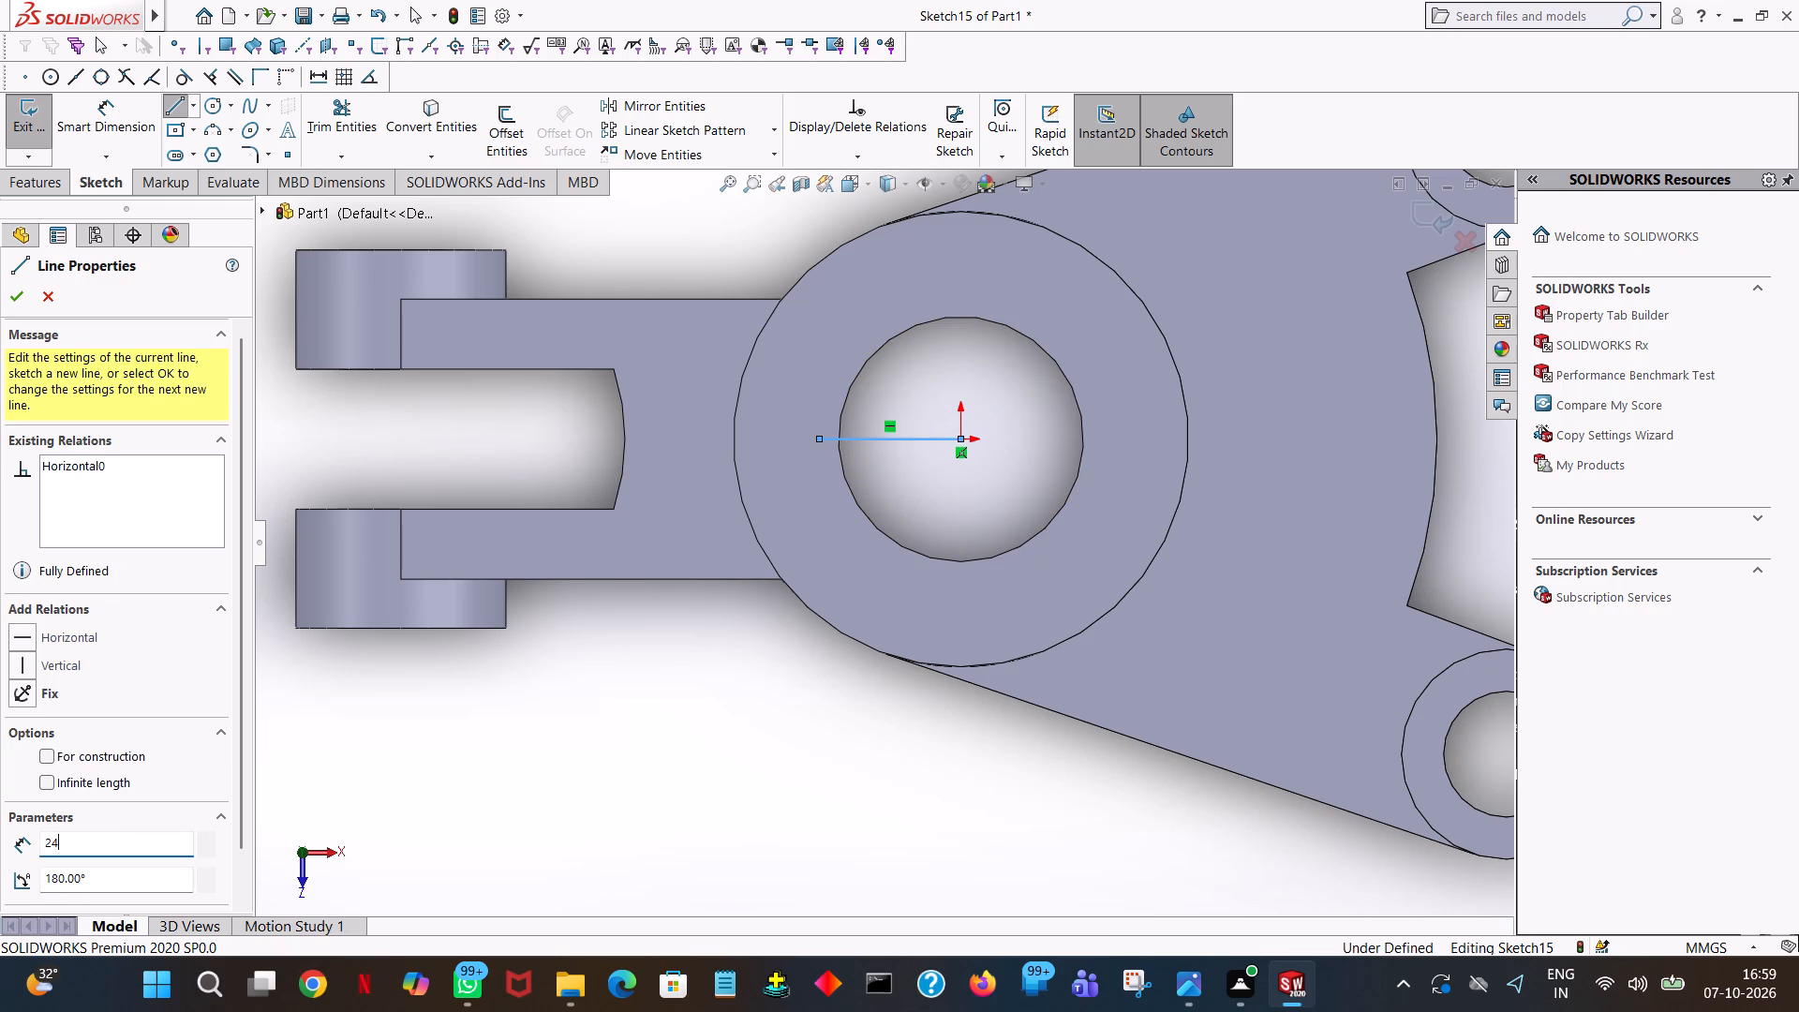
key("Return")
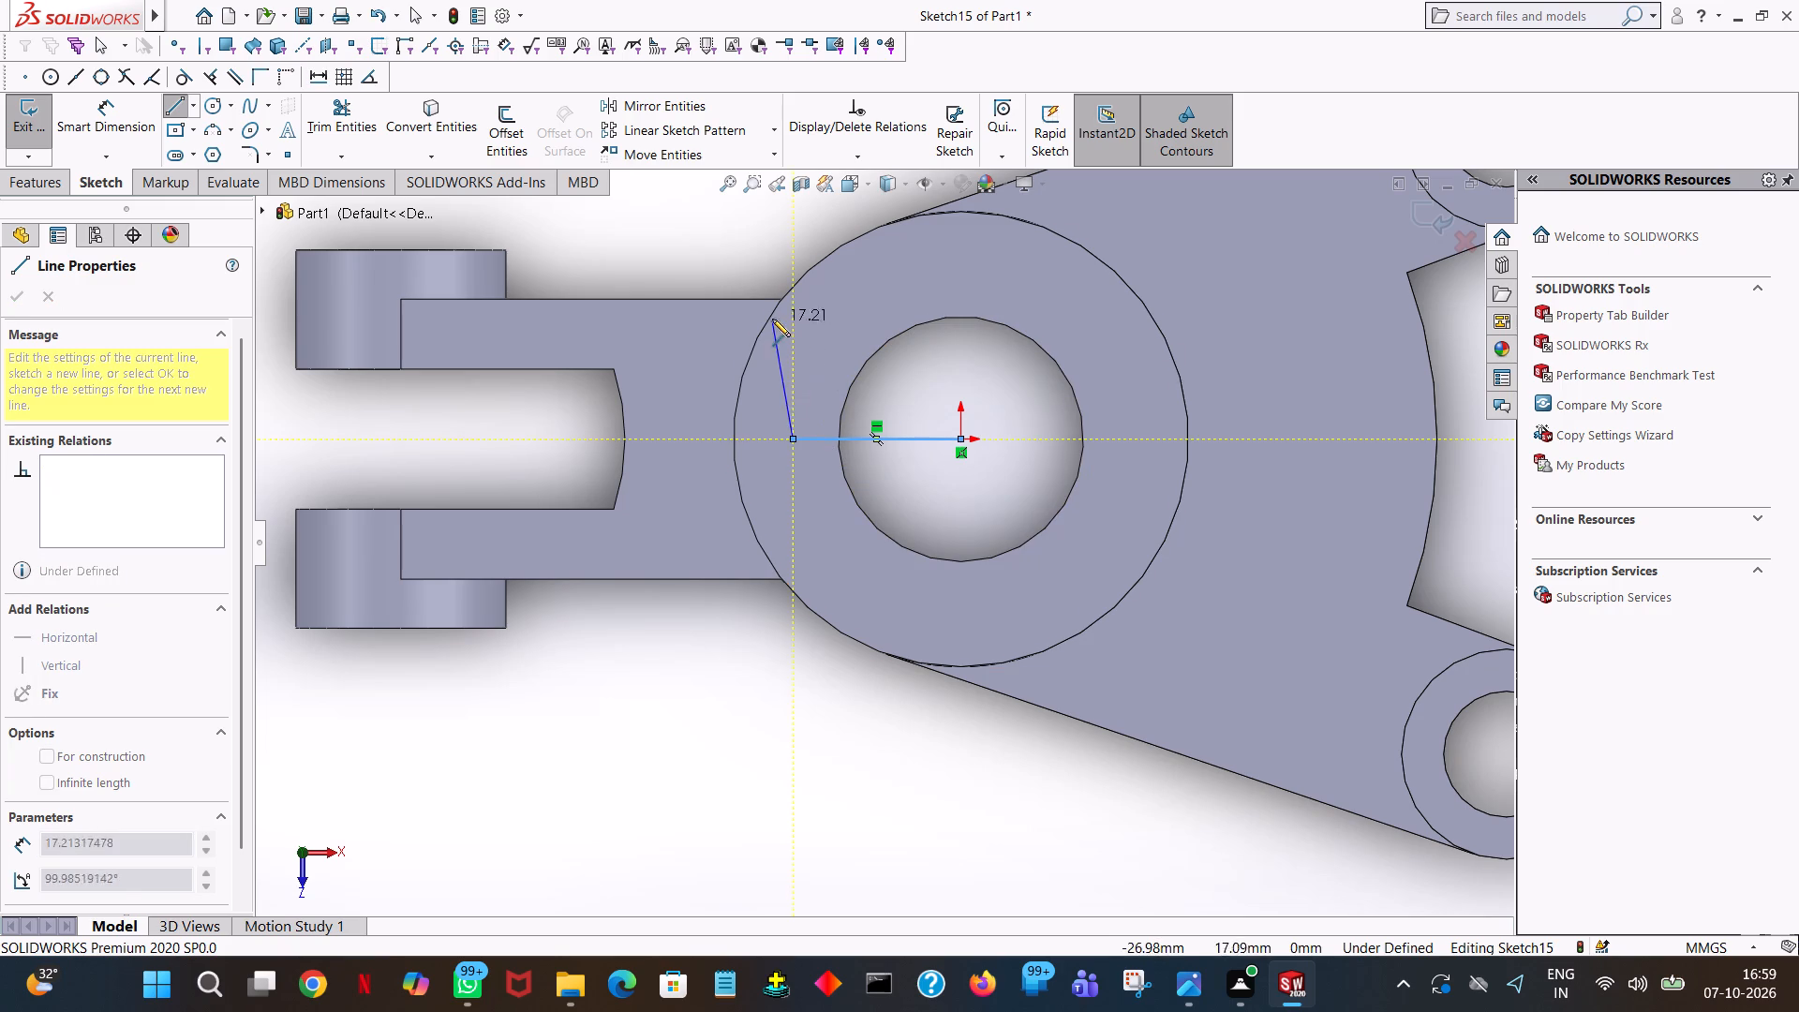
Draw two vertical lines, each about 21.9 mm, from the horizontal line's free end to opposite sides of the hub's outer edge.
left_click(790, 284)
right_click(790, 284)
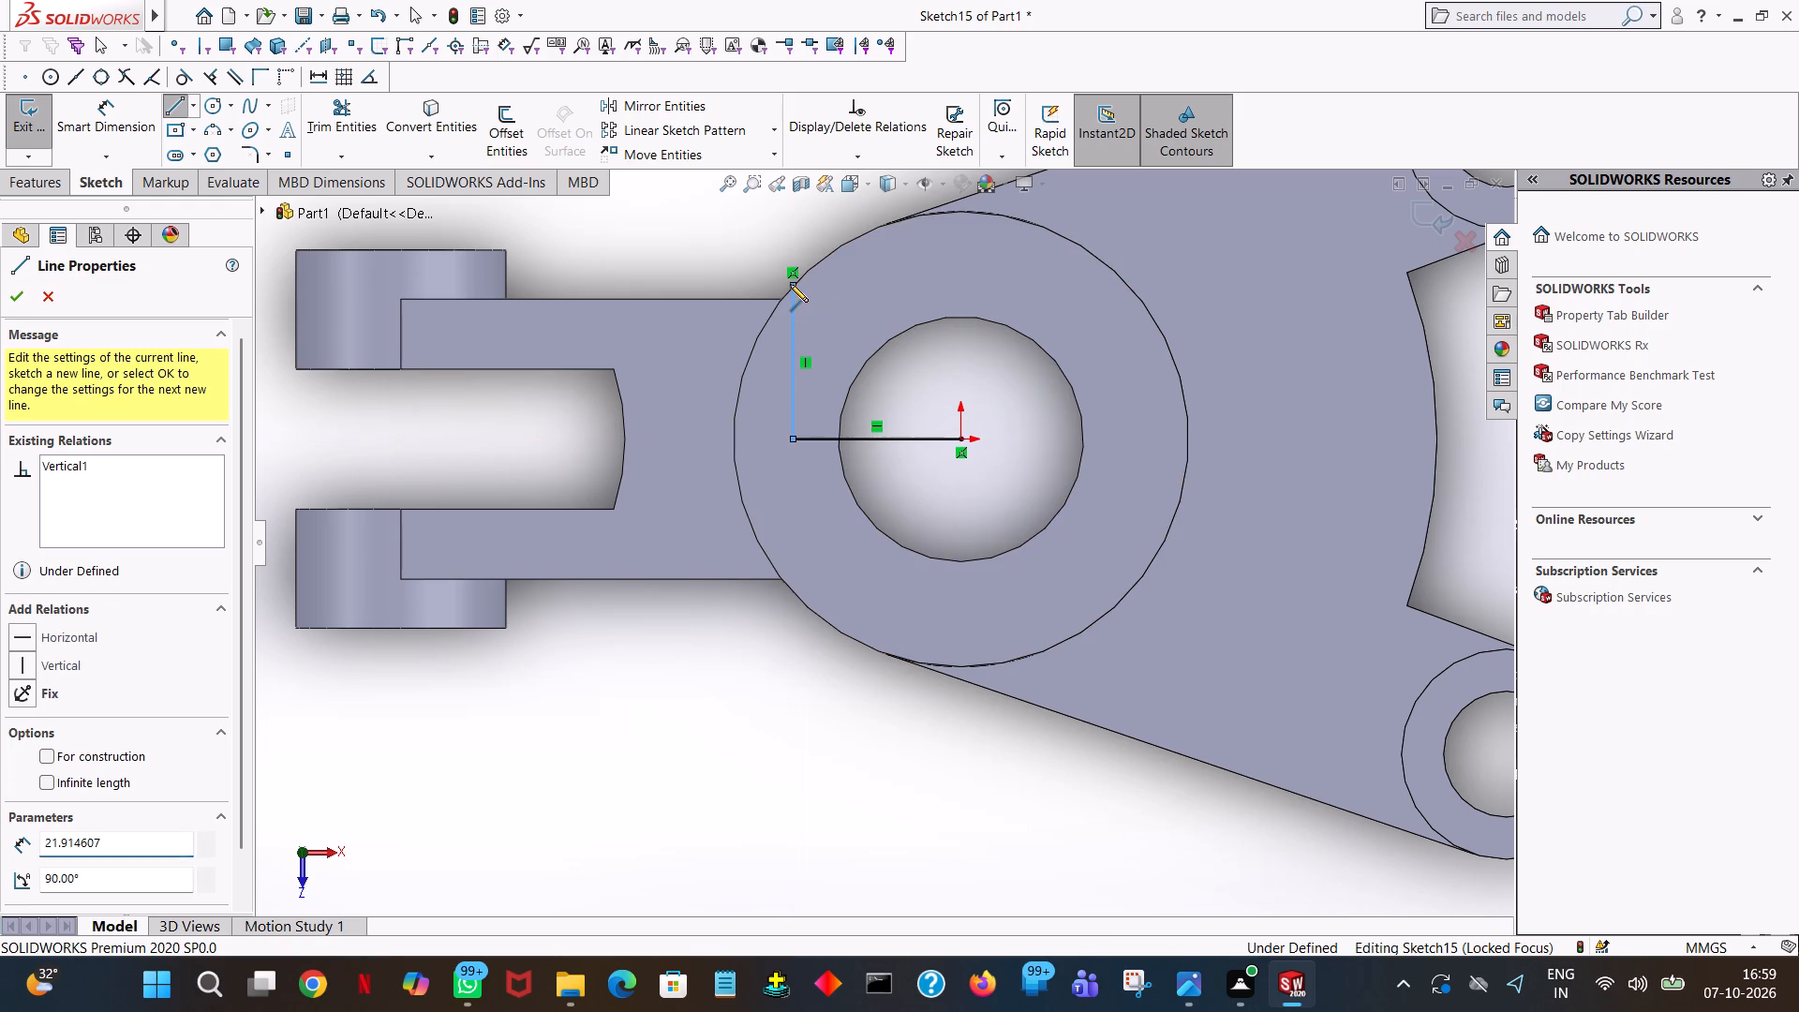
left_click(816, 294)
left_click(167, 112)
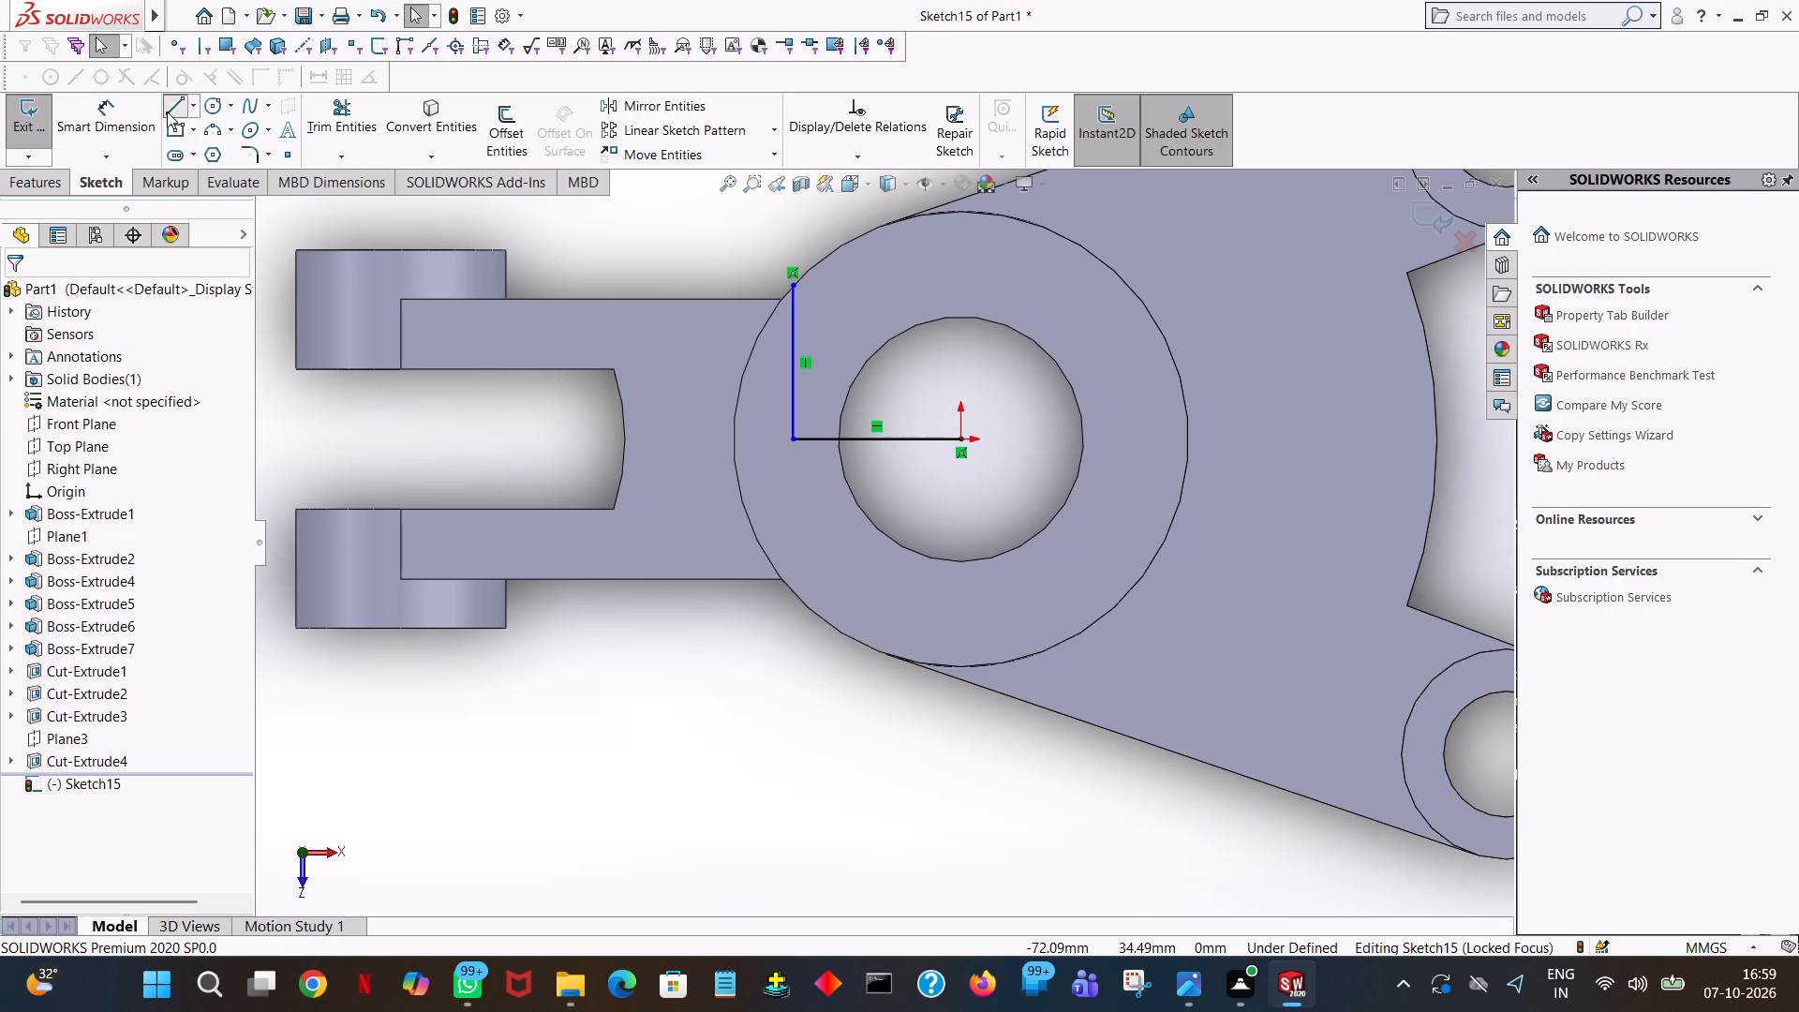
left_click(795, 439)
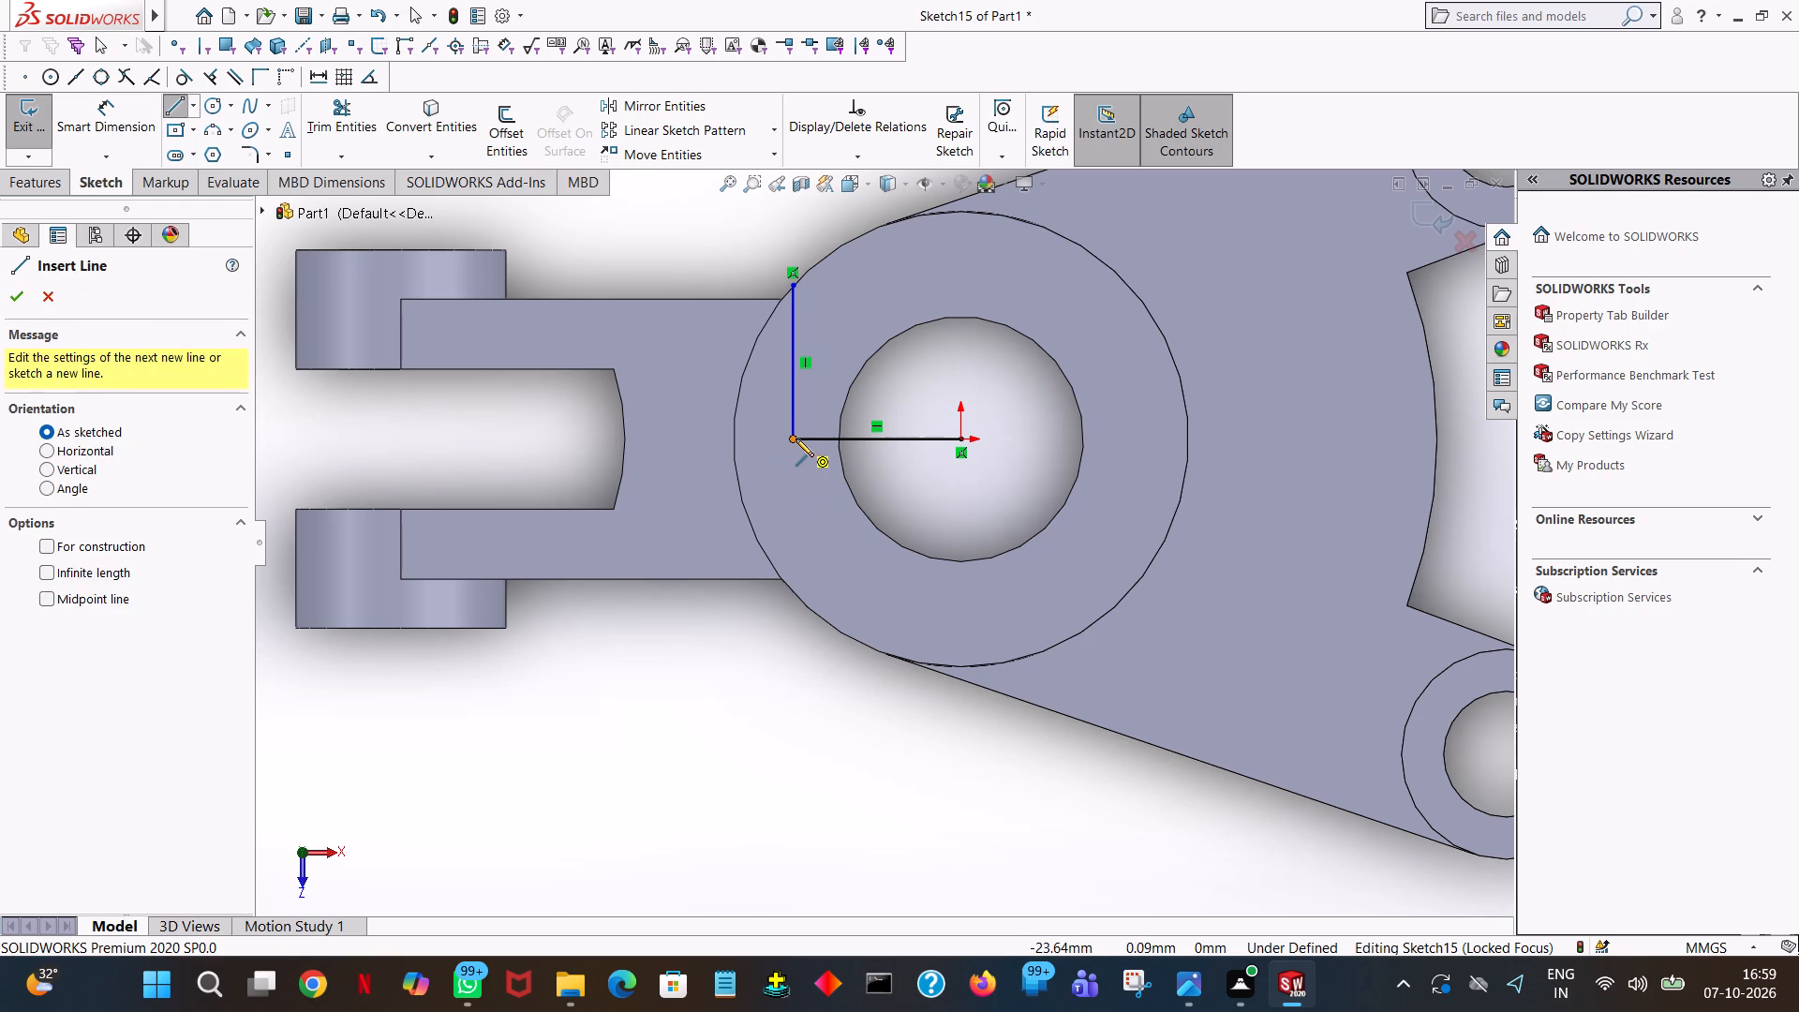
left_click(795, 593)
right_click(795, 593)
left_click(814, 605)
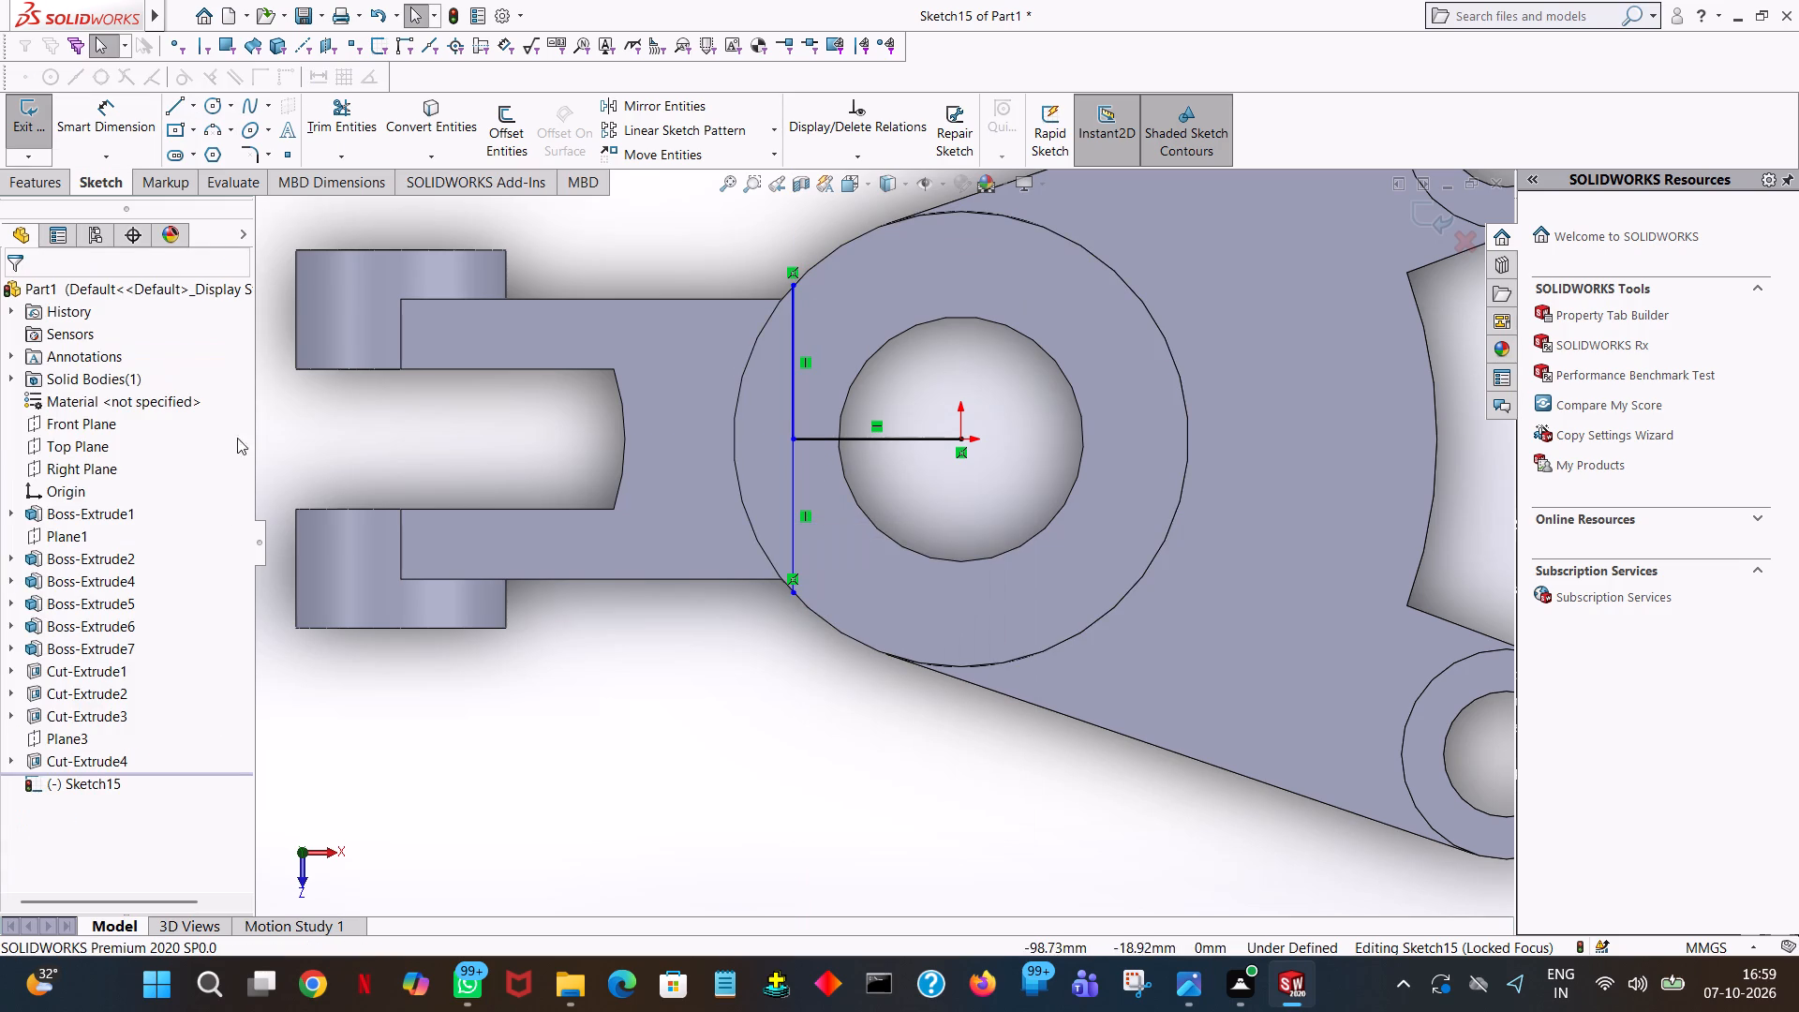
Draw a circle of about 32.5 mm radius centred on the origin and coincident with the hub's outer edge.
left_click(201, 106)
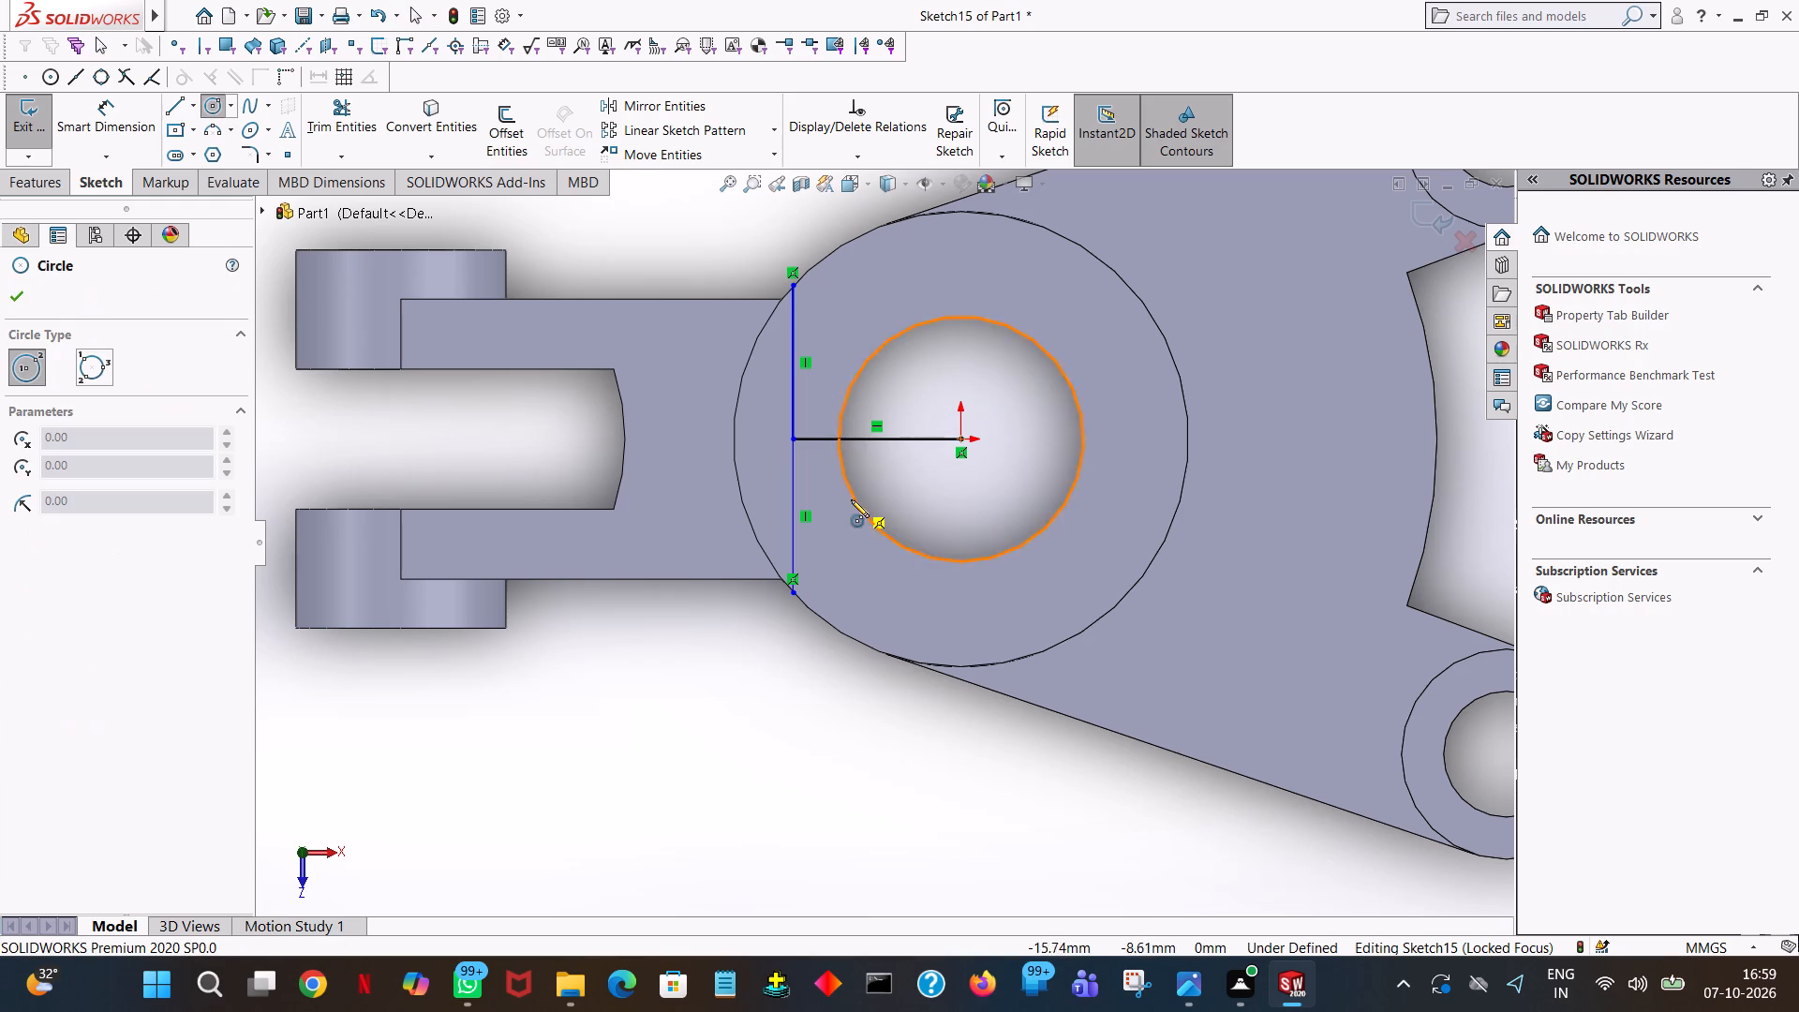
left_click(959, 438)
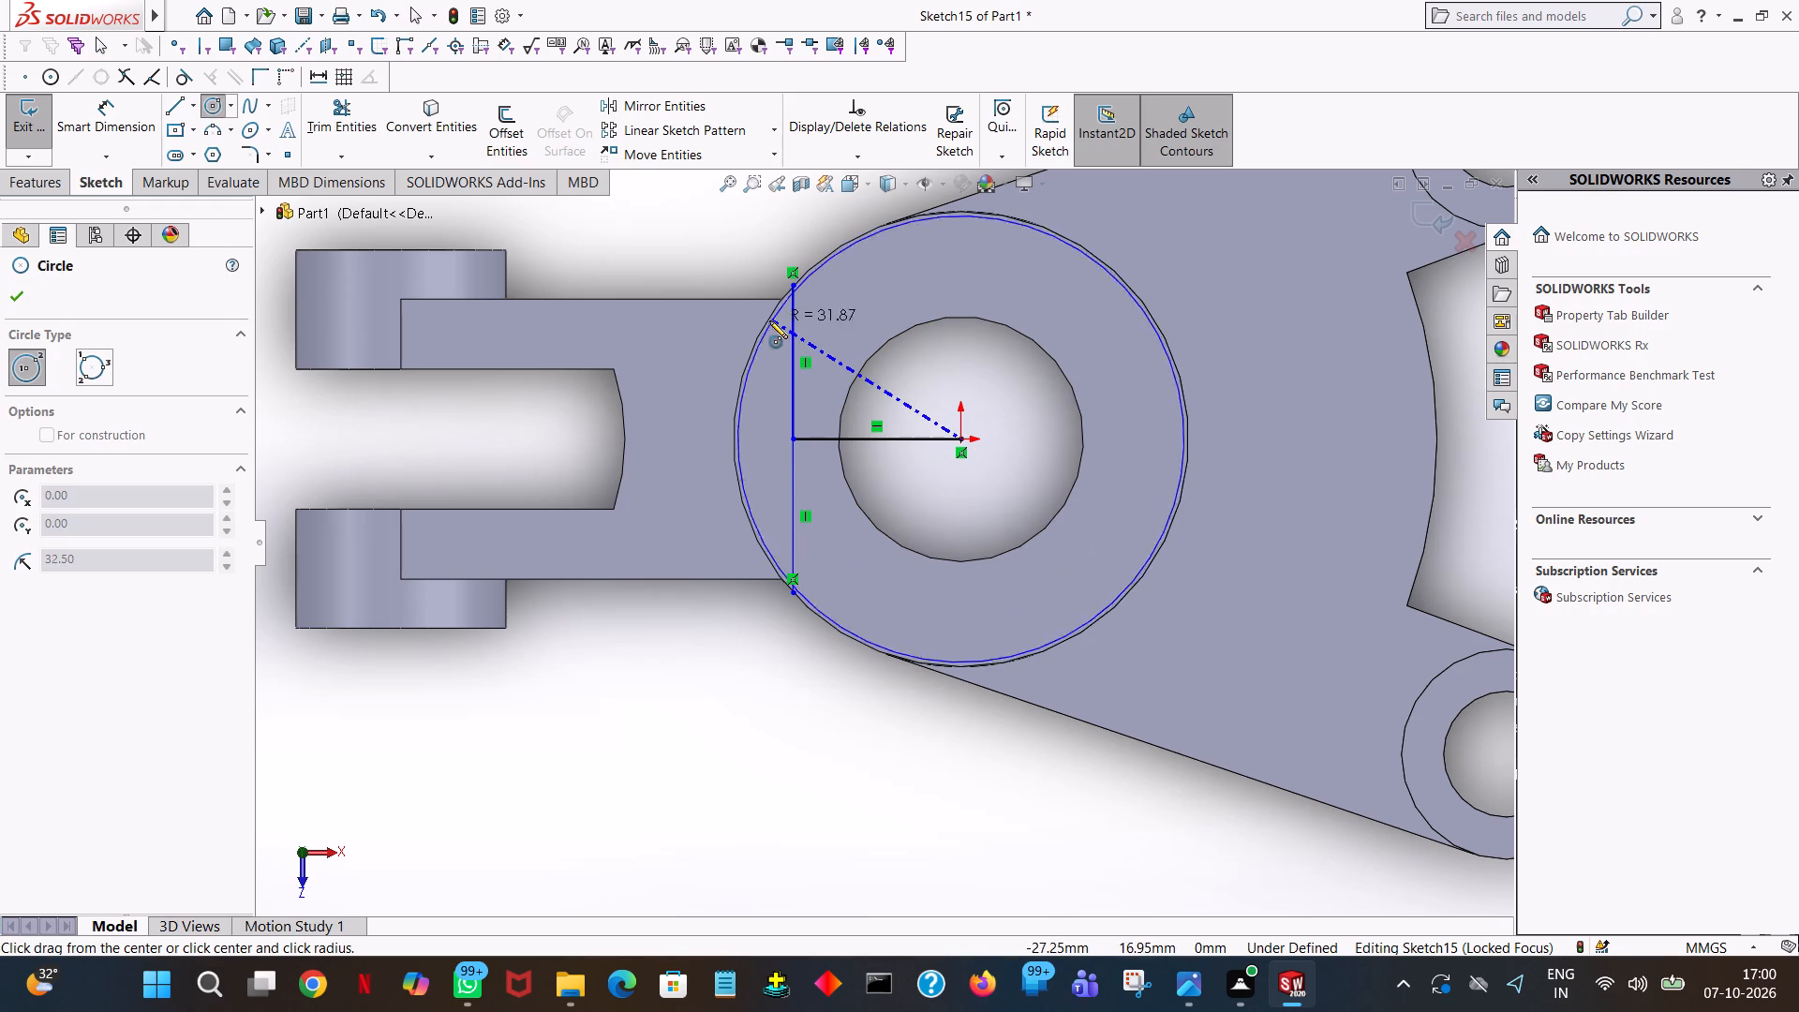
left_click(767, 321)
right_click(767, 321)
left_click(808, 334)
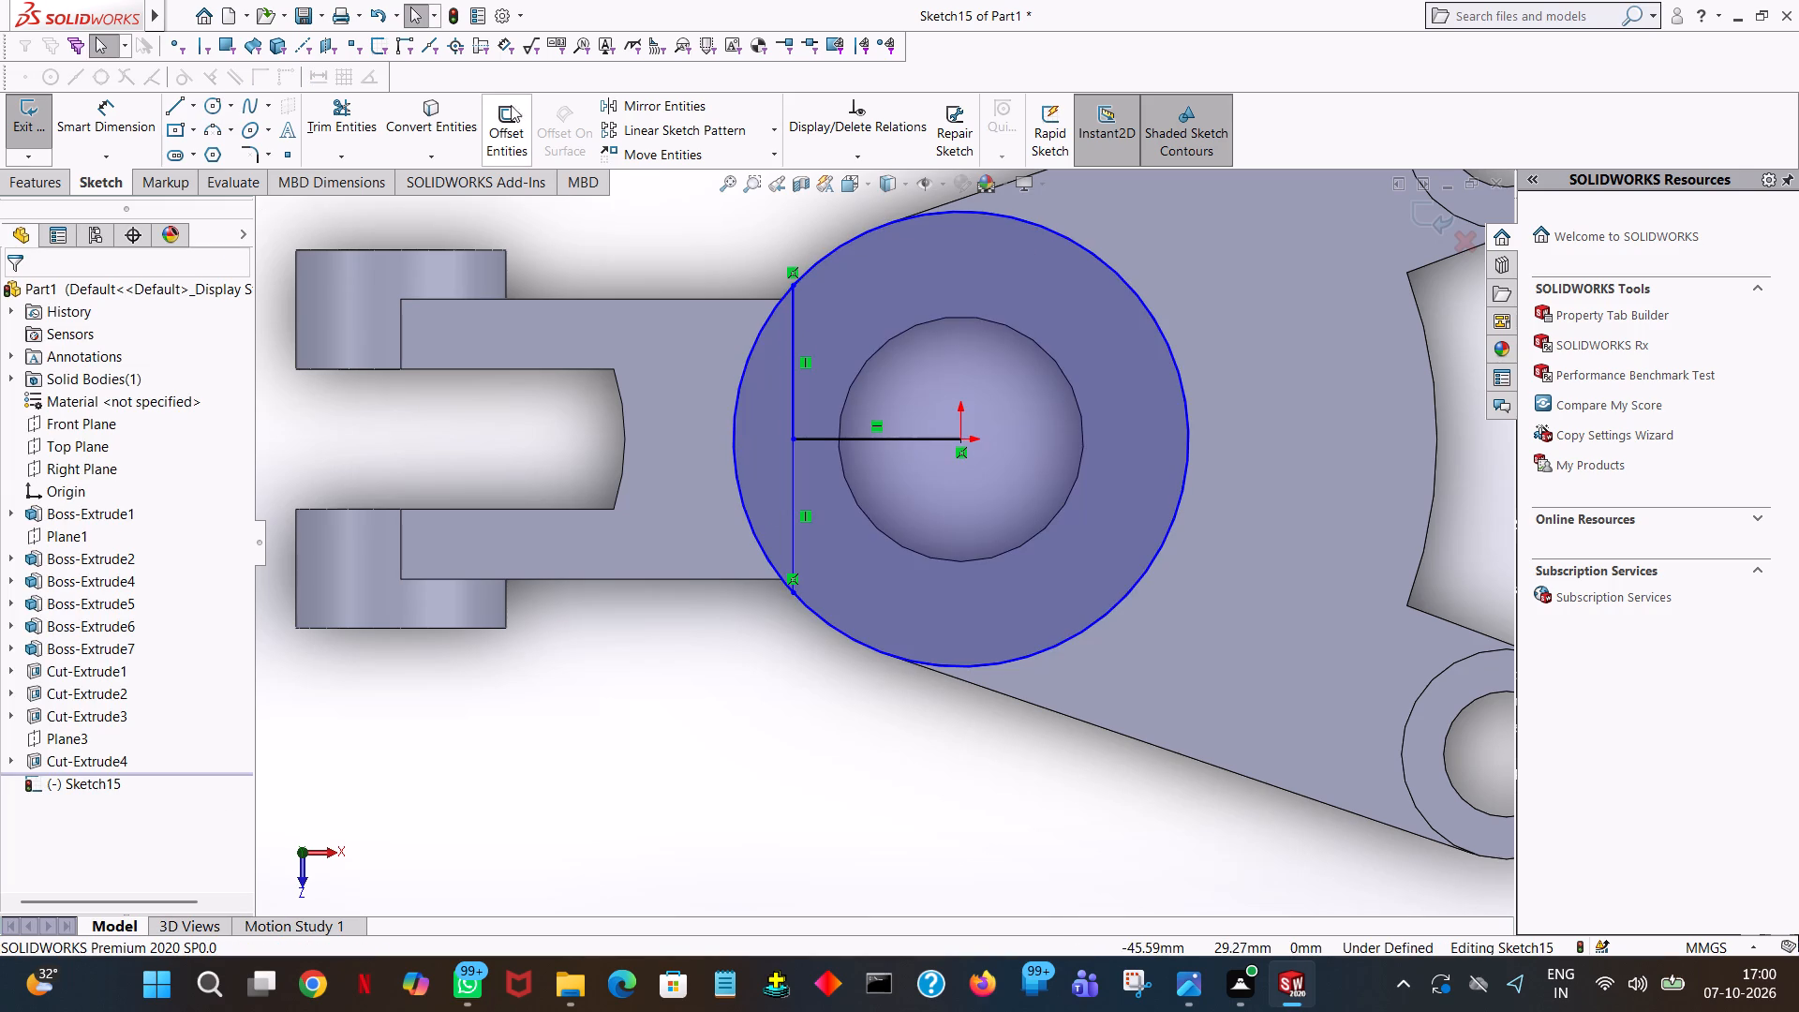
Trim away the circle's larger arc and the horizontal line, keeping the closed segment on the fork side.
left_click(359, 115)
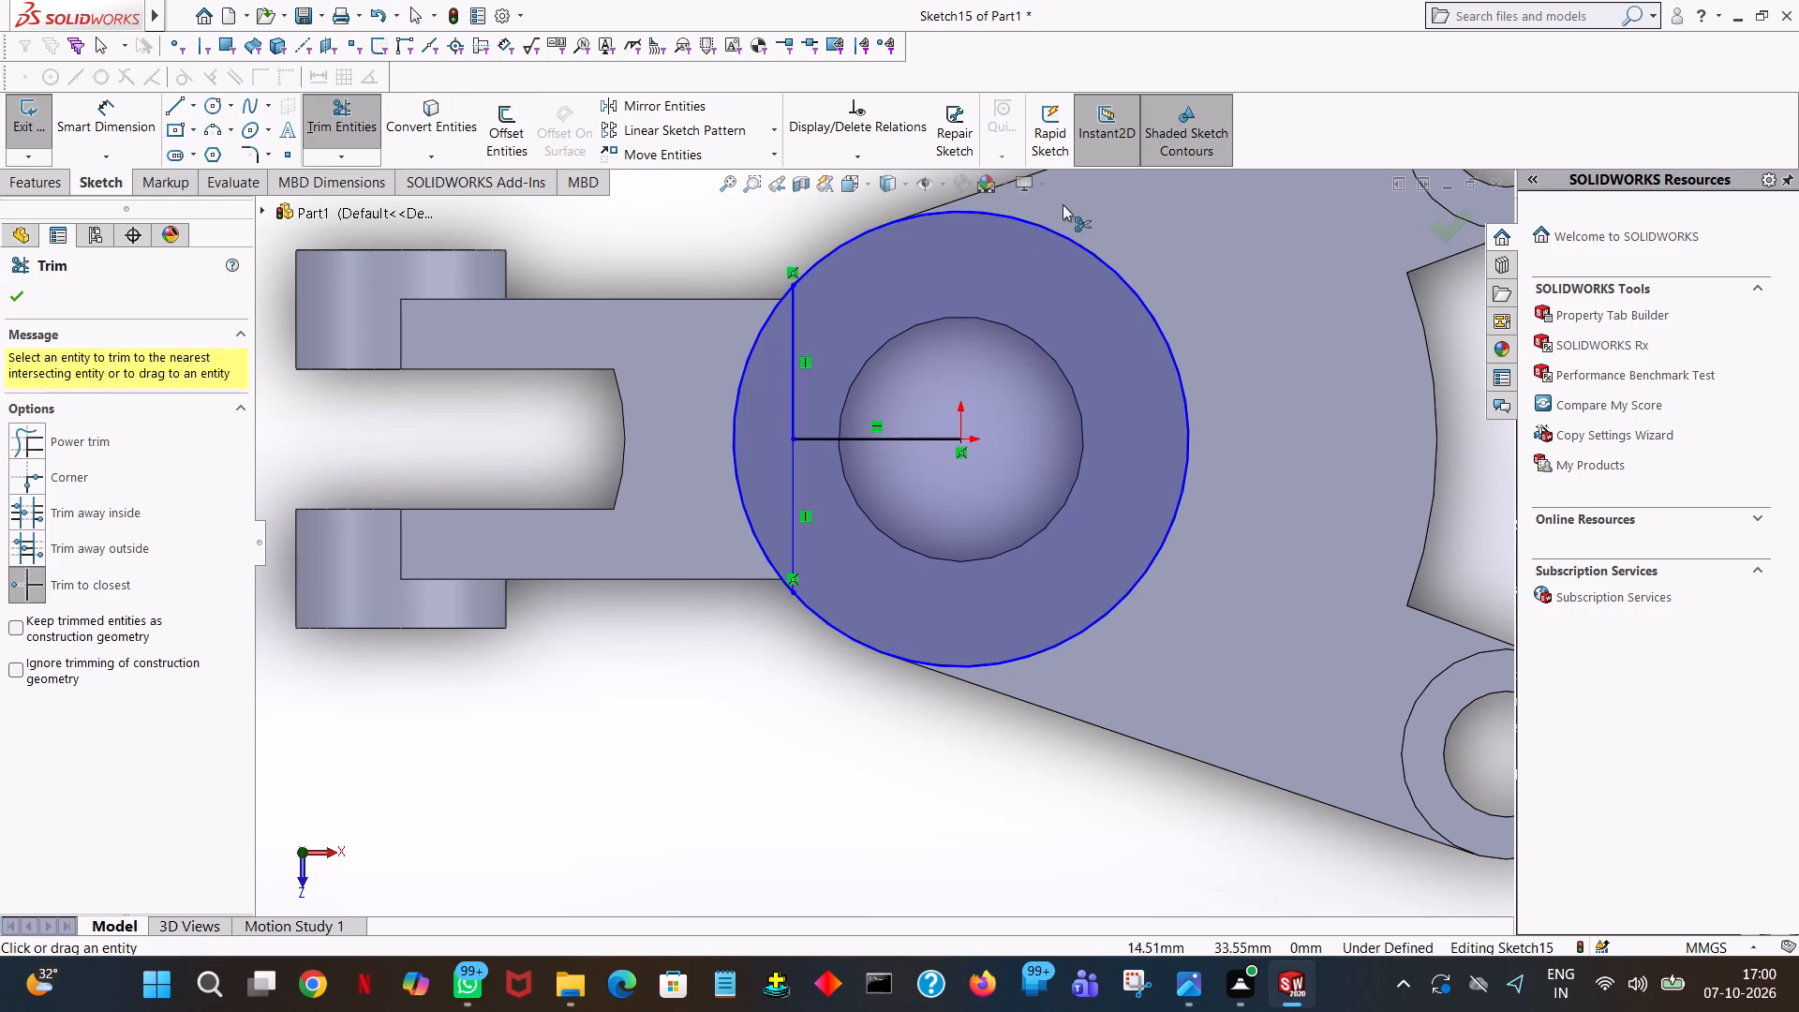
left_click(1049, 228)
left_click(924, 439)
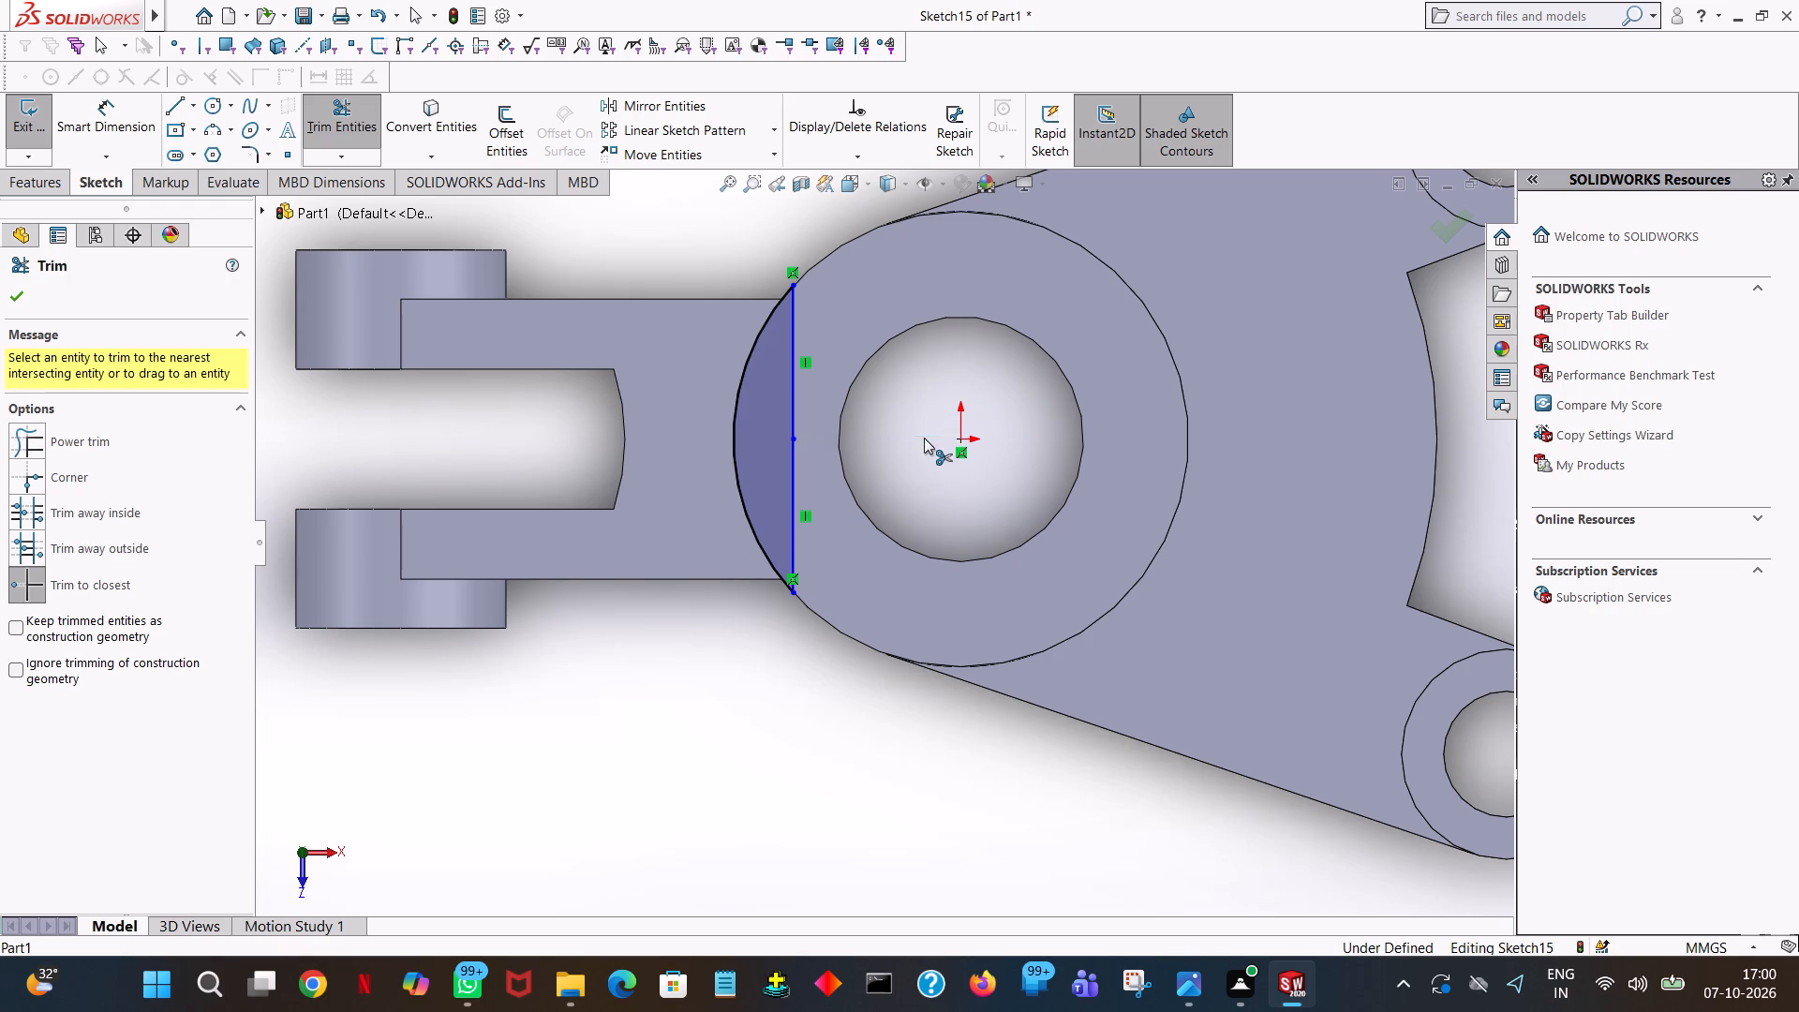
left_click(10, 294)
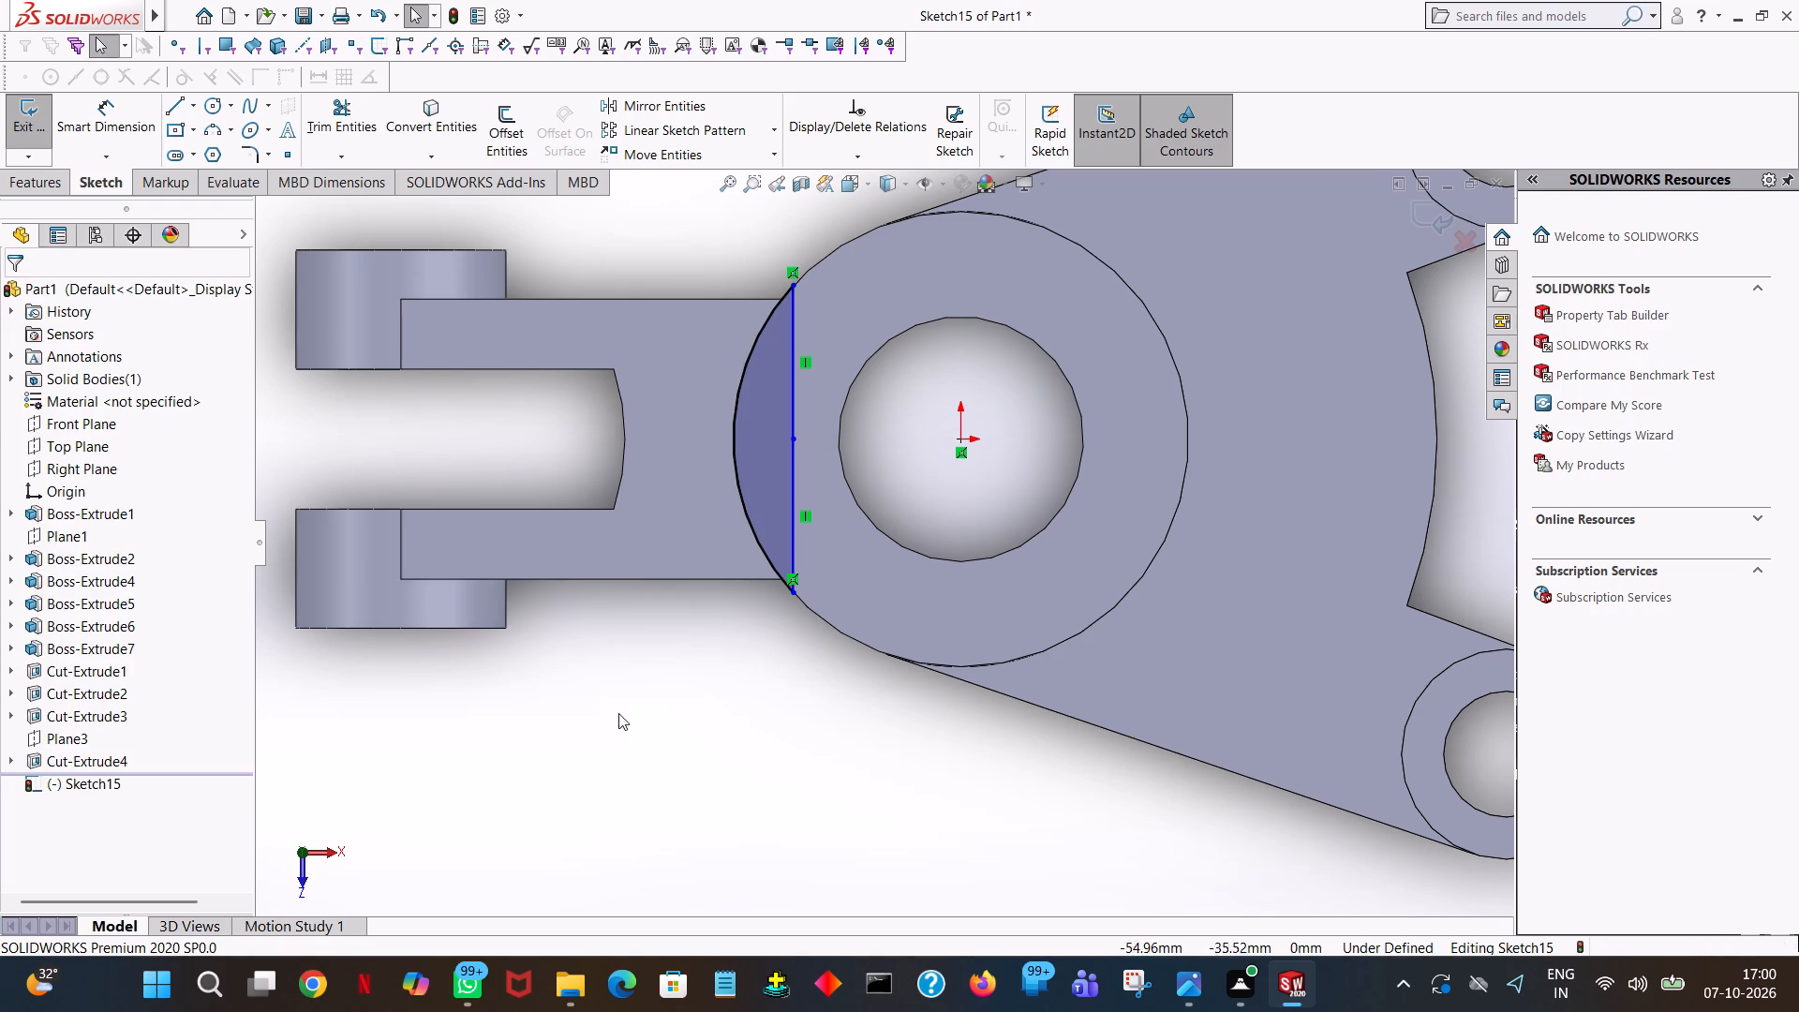
Cut-extrude the closed segment sketch on the hub's fork side to a blind depth of 18 mm.
middle_click_drag(693, 728, 693, 435)
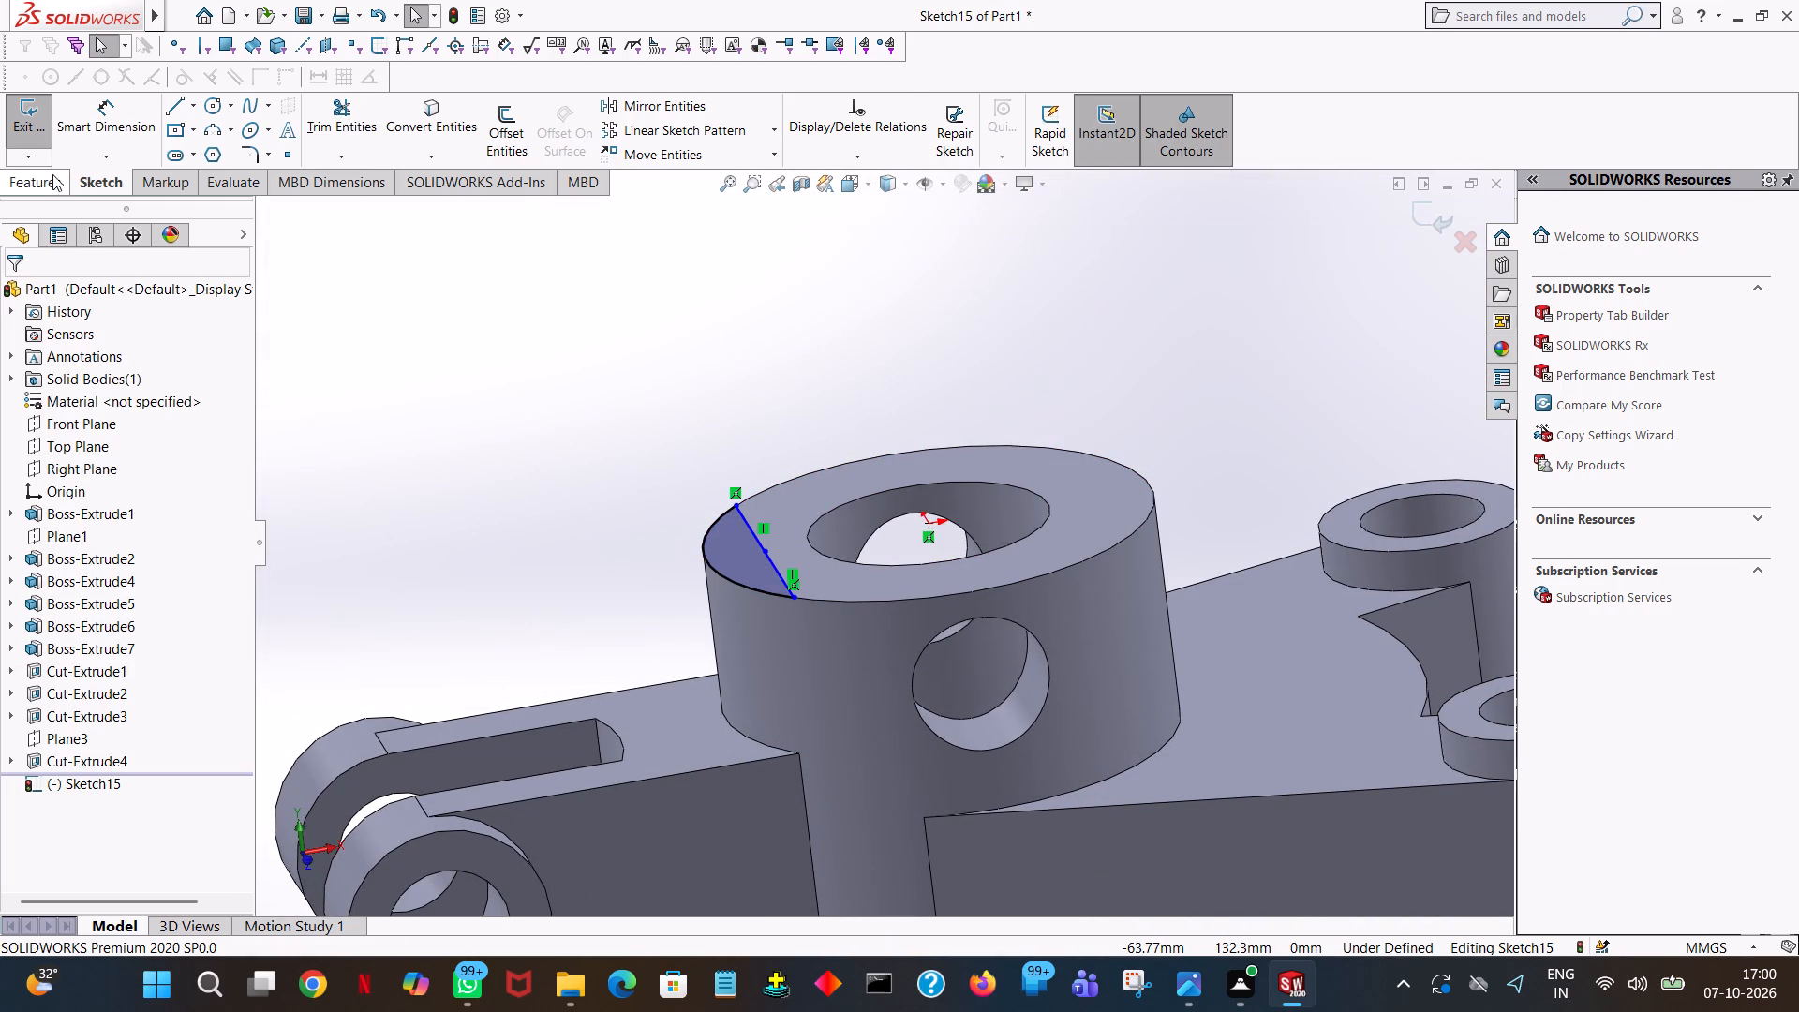
left_click(48, 177)
left_click(329, 128)
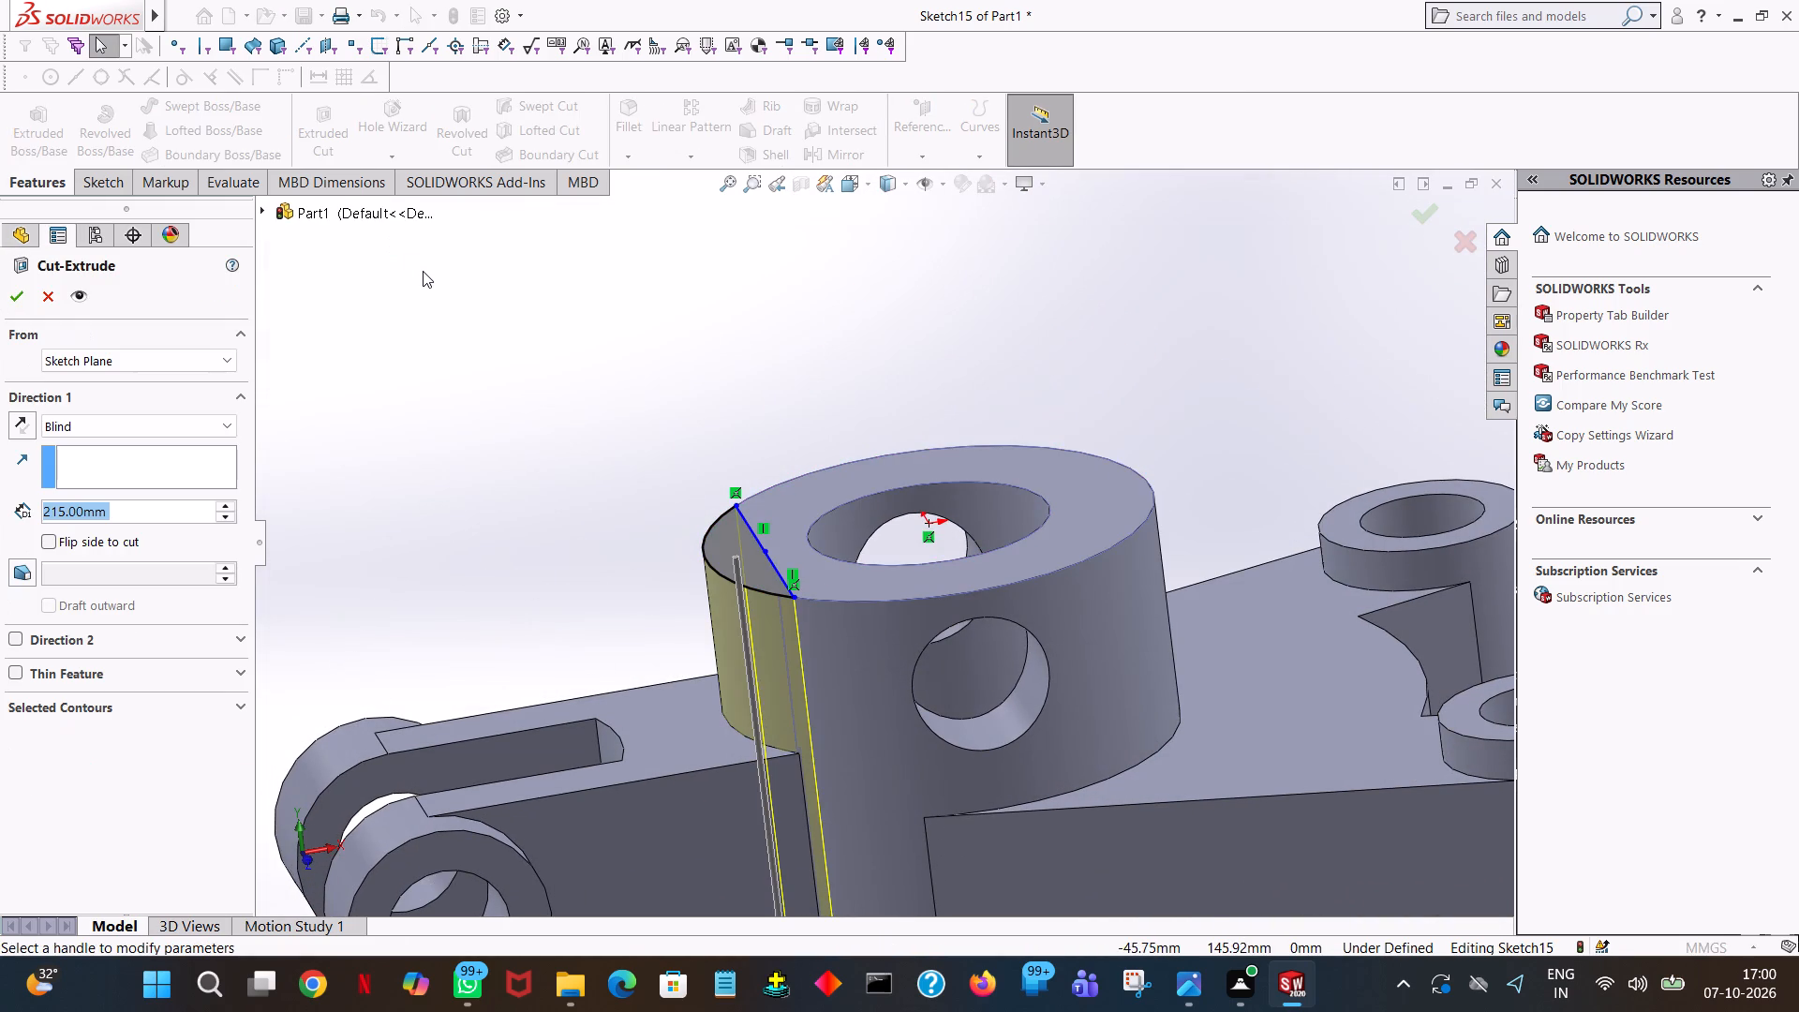
type("18")
left_click(558, 278)
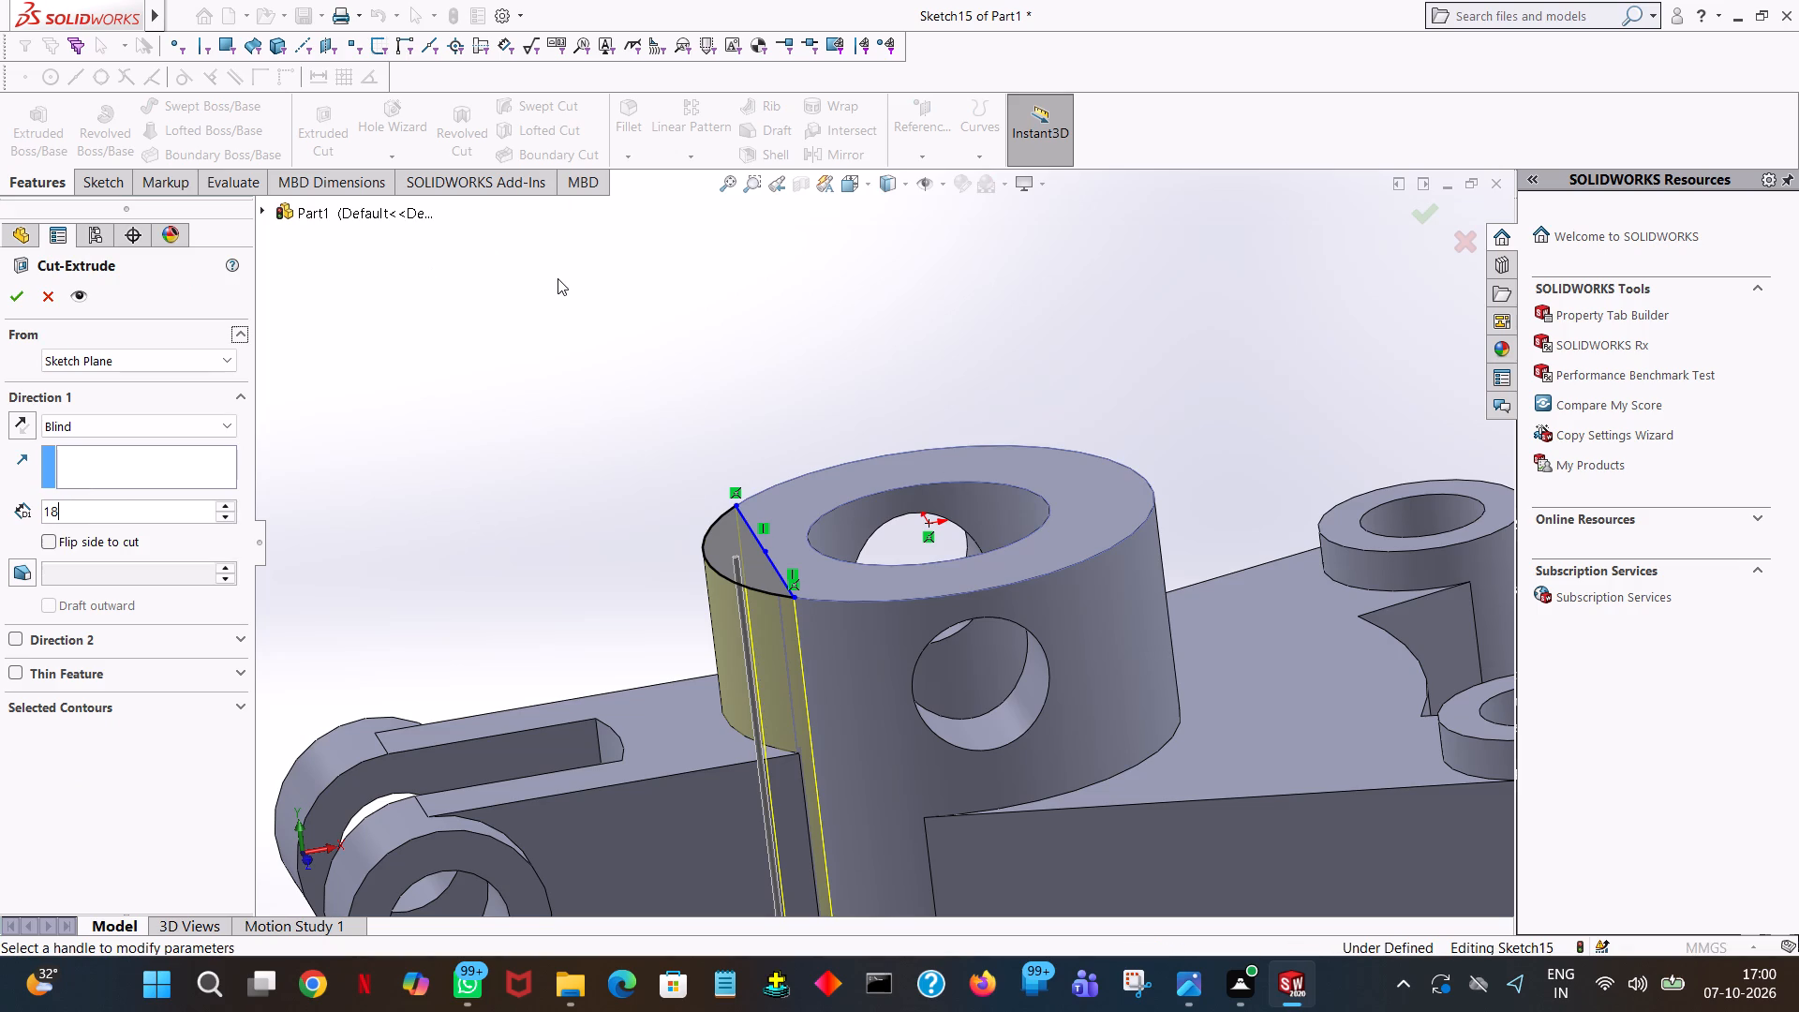
left_click(11, 284)
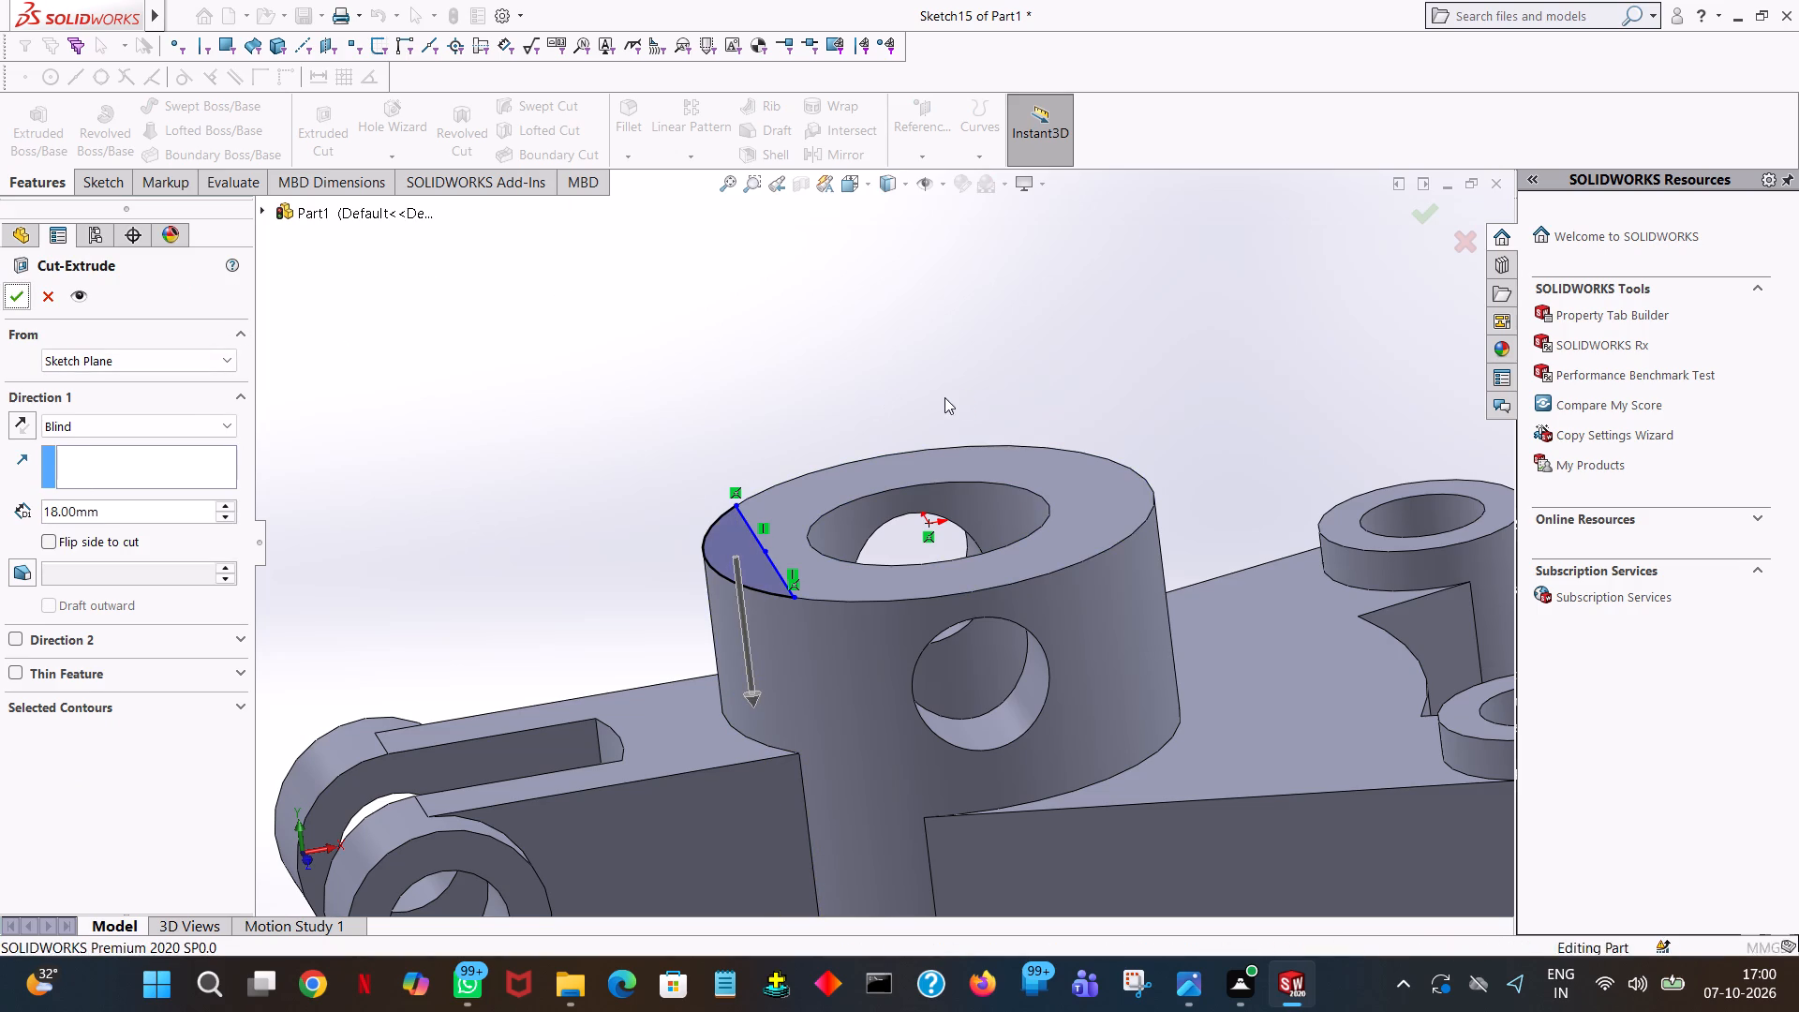
left_click(888, 385)
Open the colour appearance for the mounting plate's top face, choose light cyan, and extend it to the whole part.
middle_click_drag(888, 385, 824, 337)
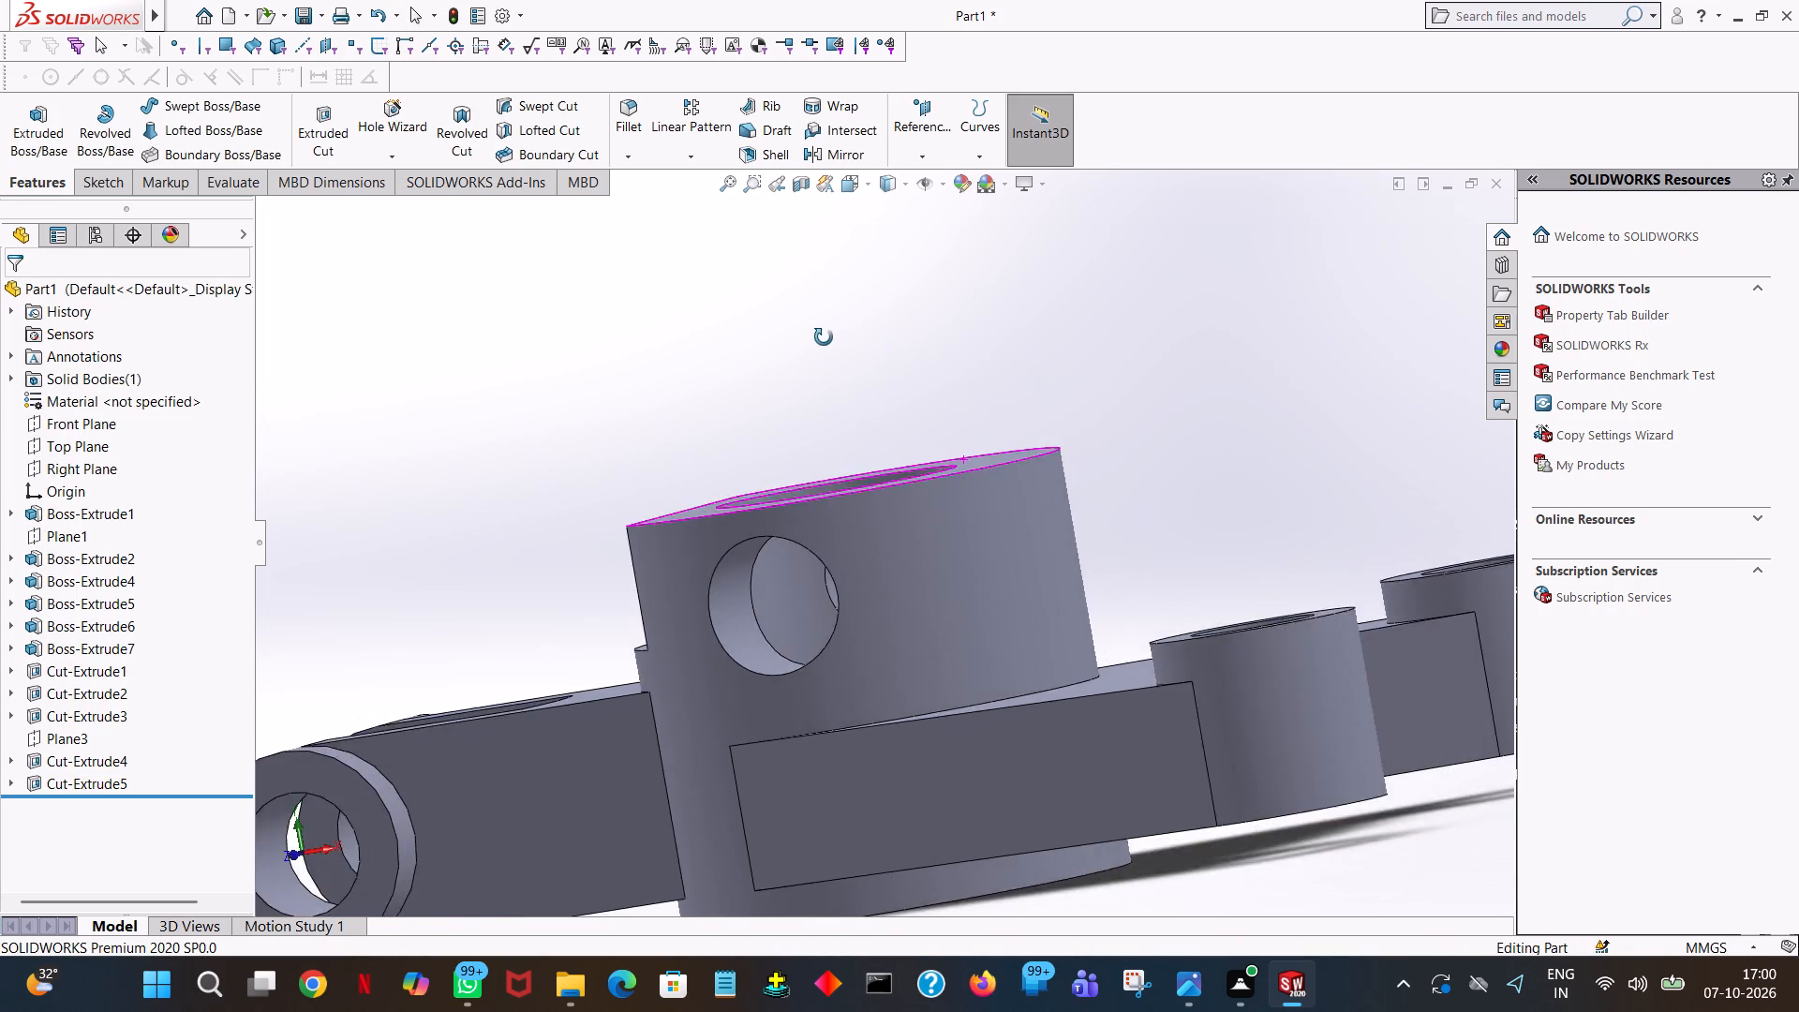
middle_click_drag(824, 337, 830, 383)
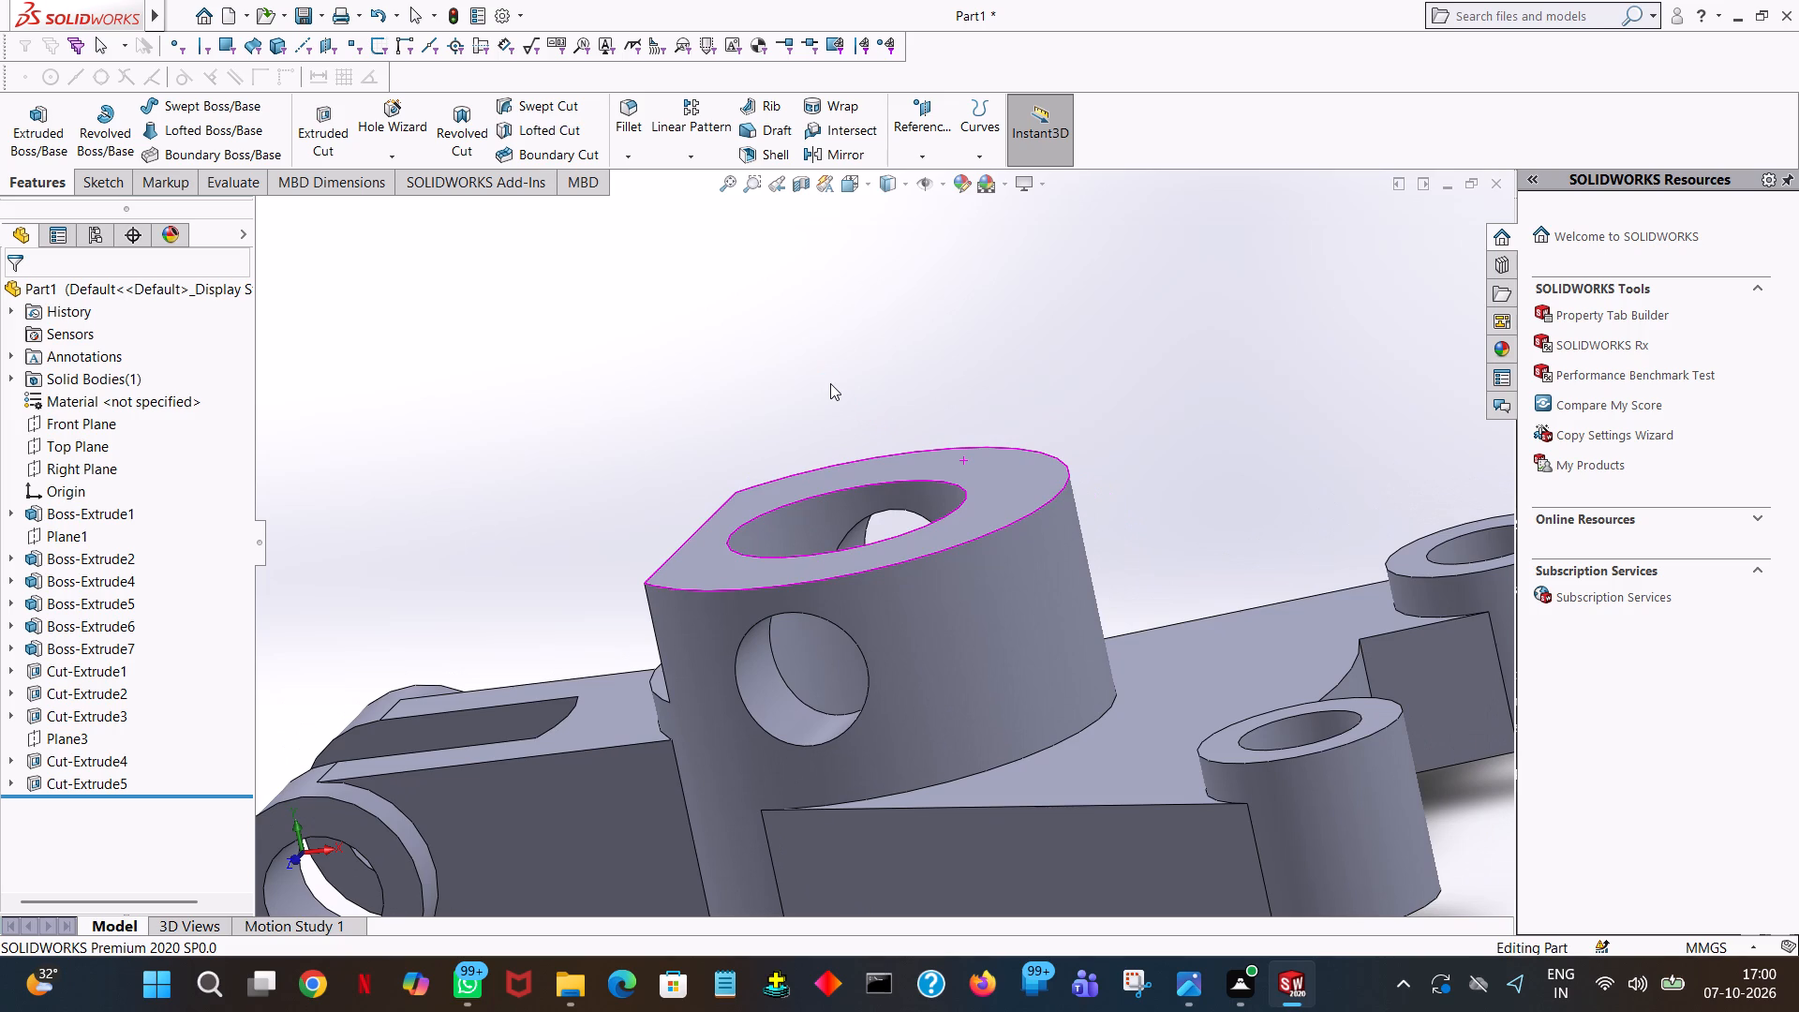
middle_click_drag(1240, 598, 1303, 751)
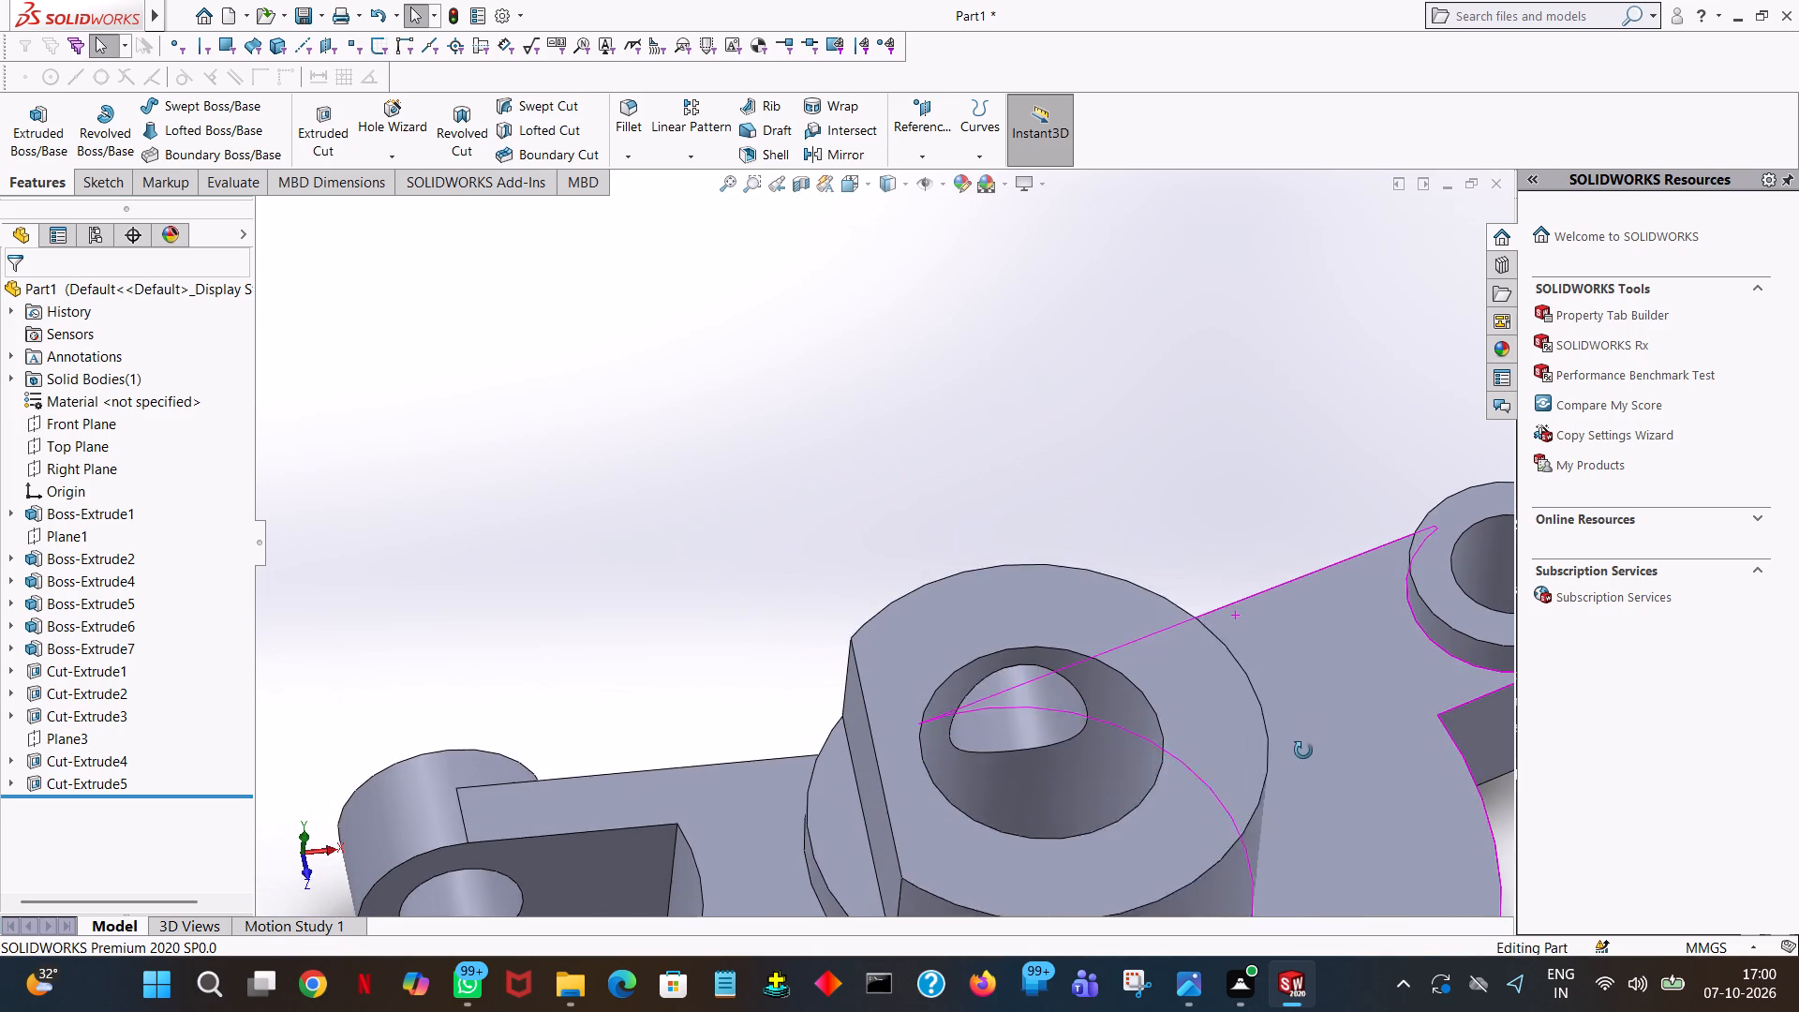
middle_click_drag(1303, 751, 1303, 752)
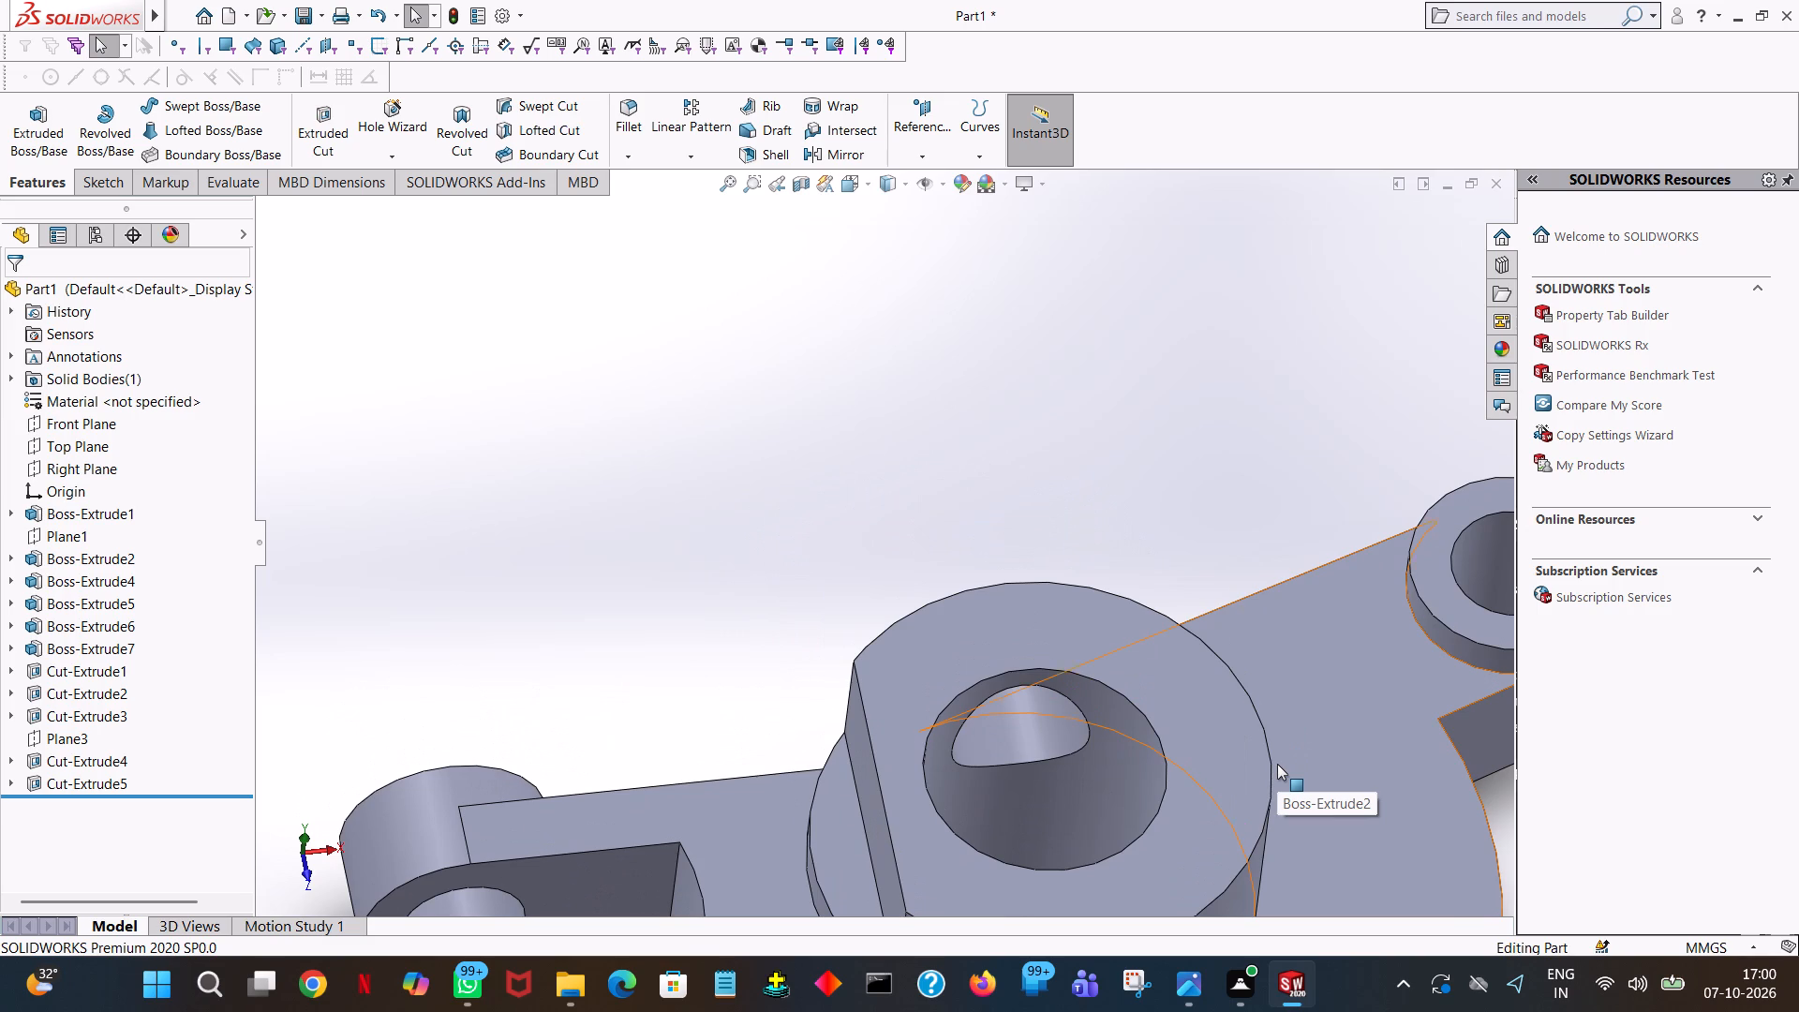
right_click(1277, 764)
left_click(1436, 517)
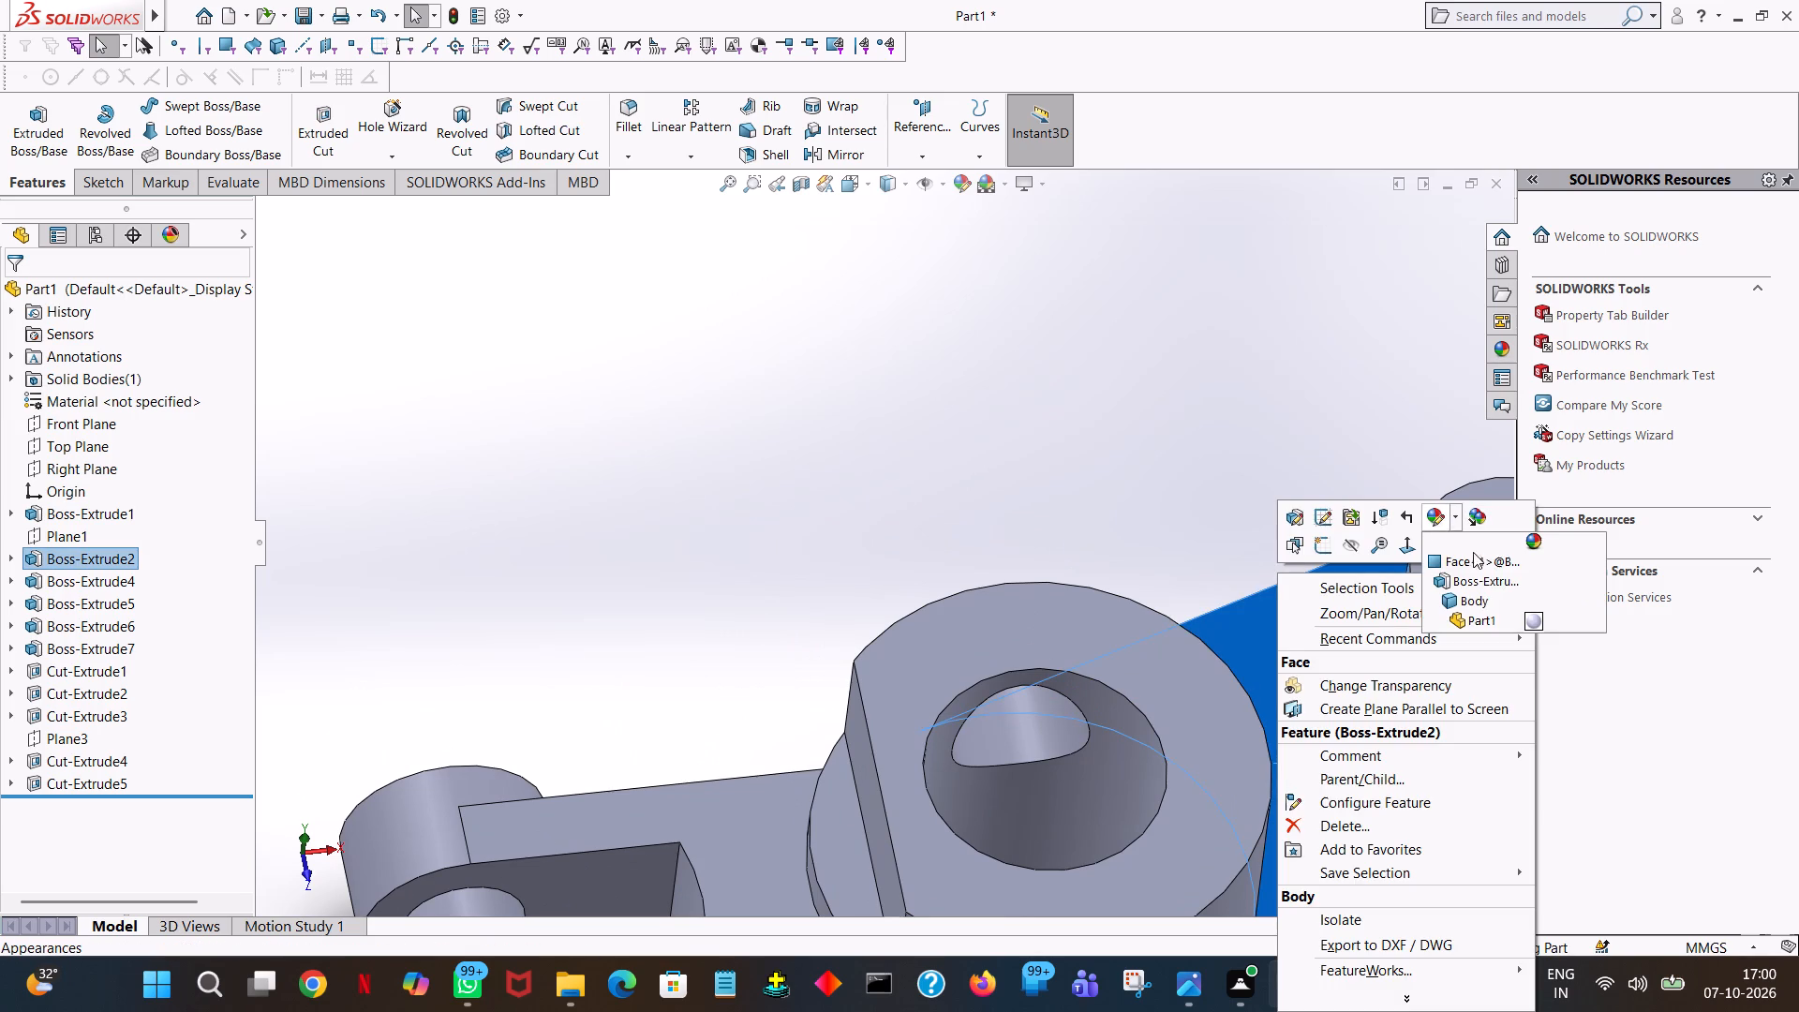
left_click(1475, 556)
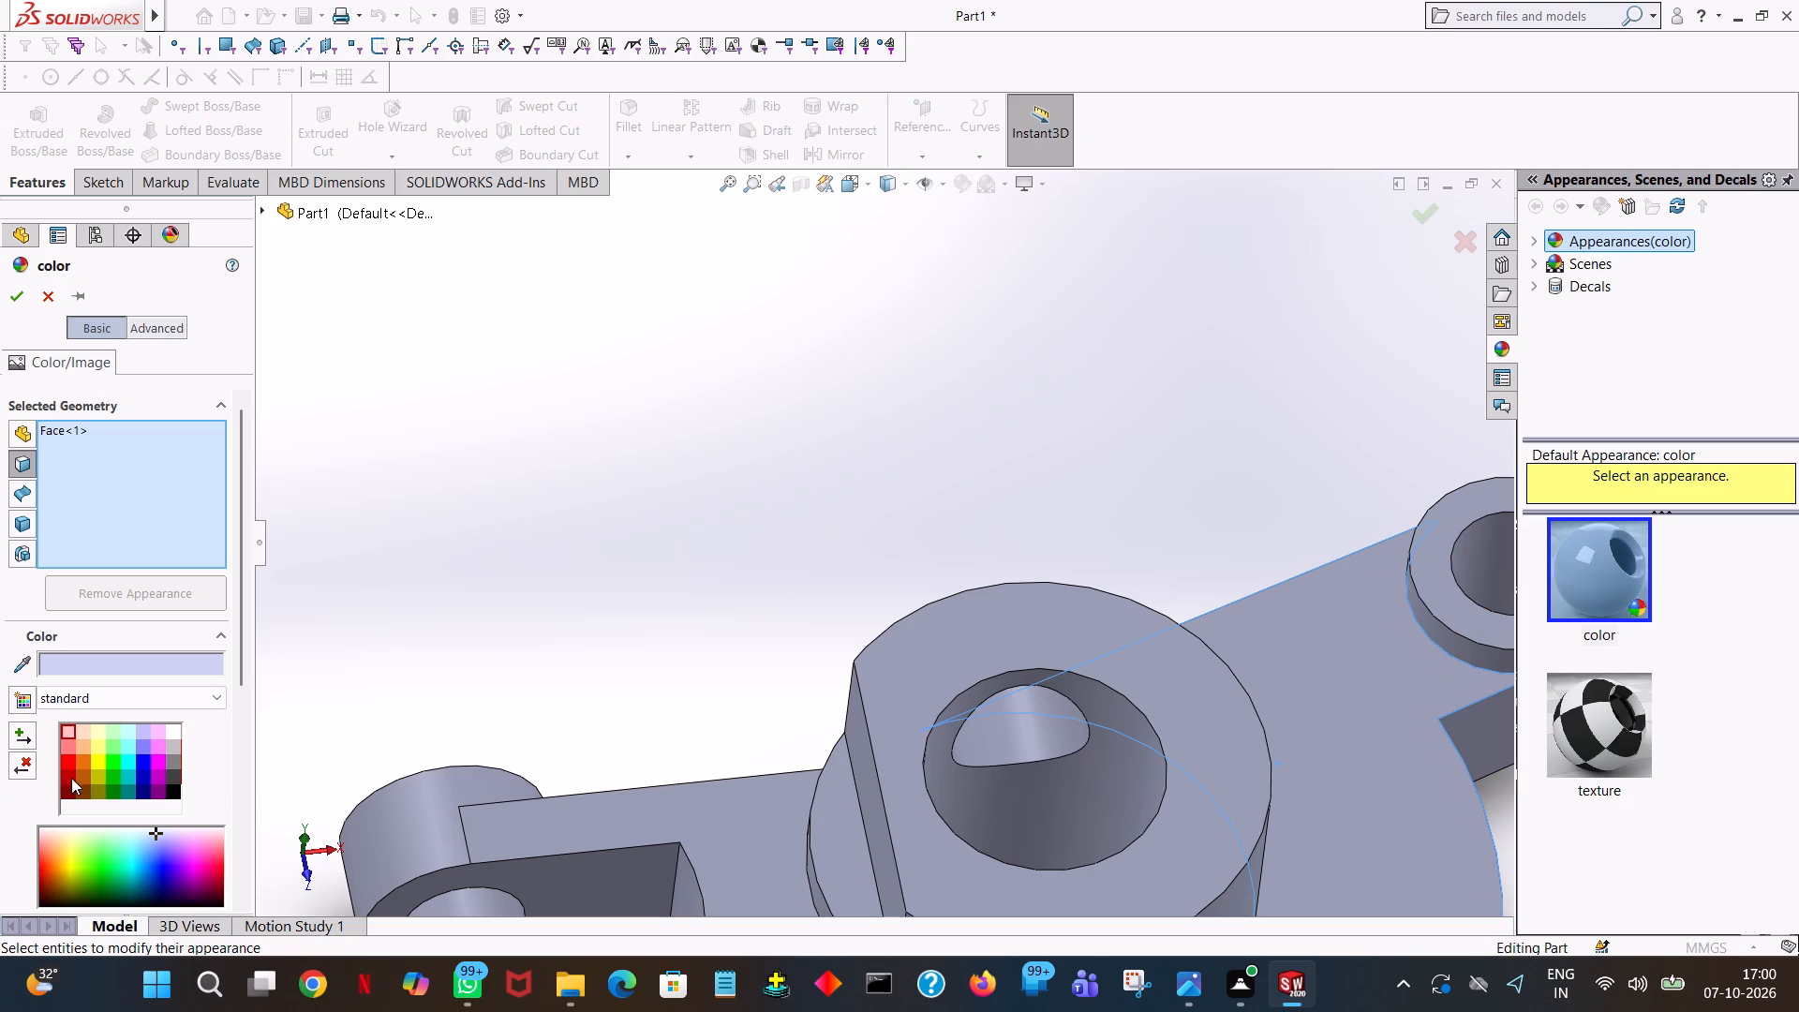
left_click(128, 729)
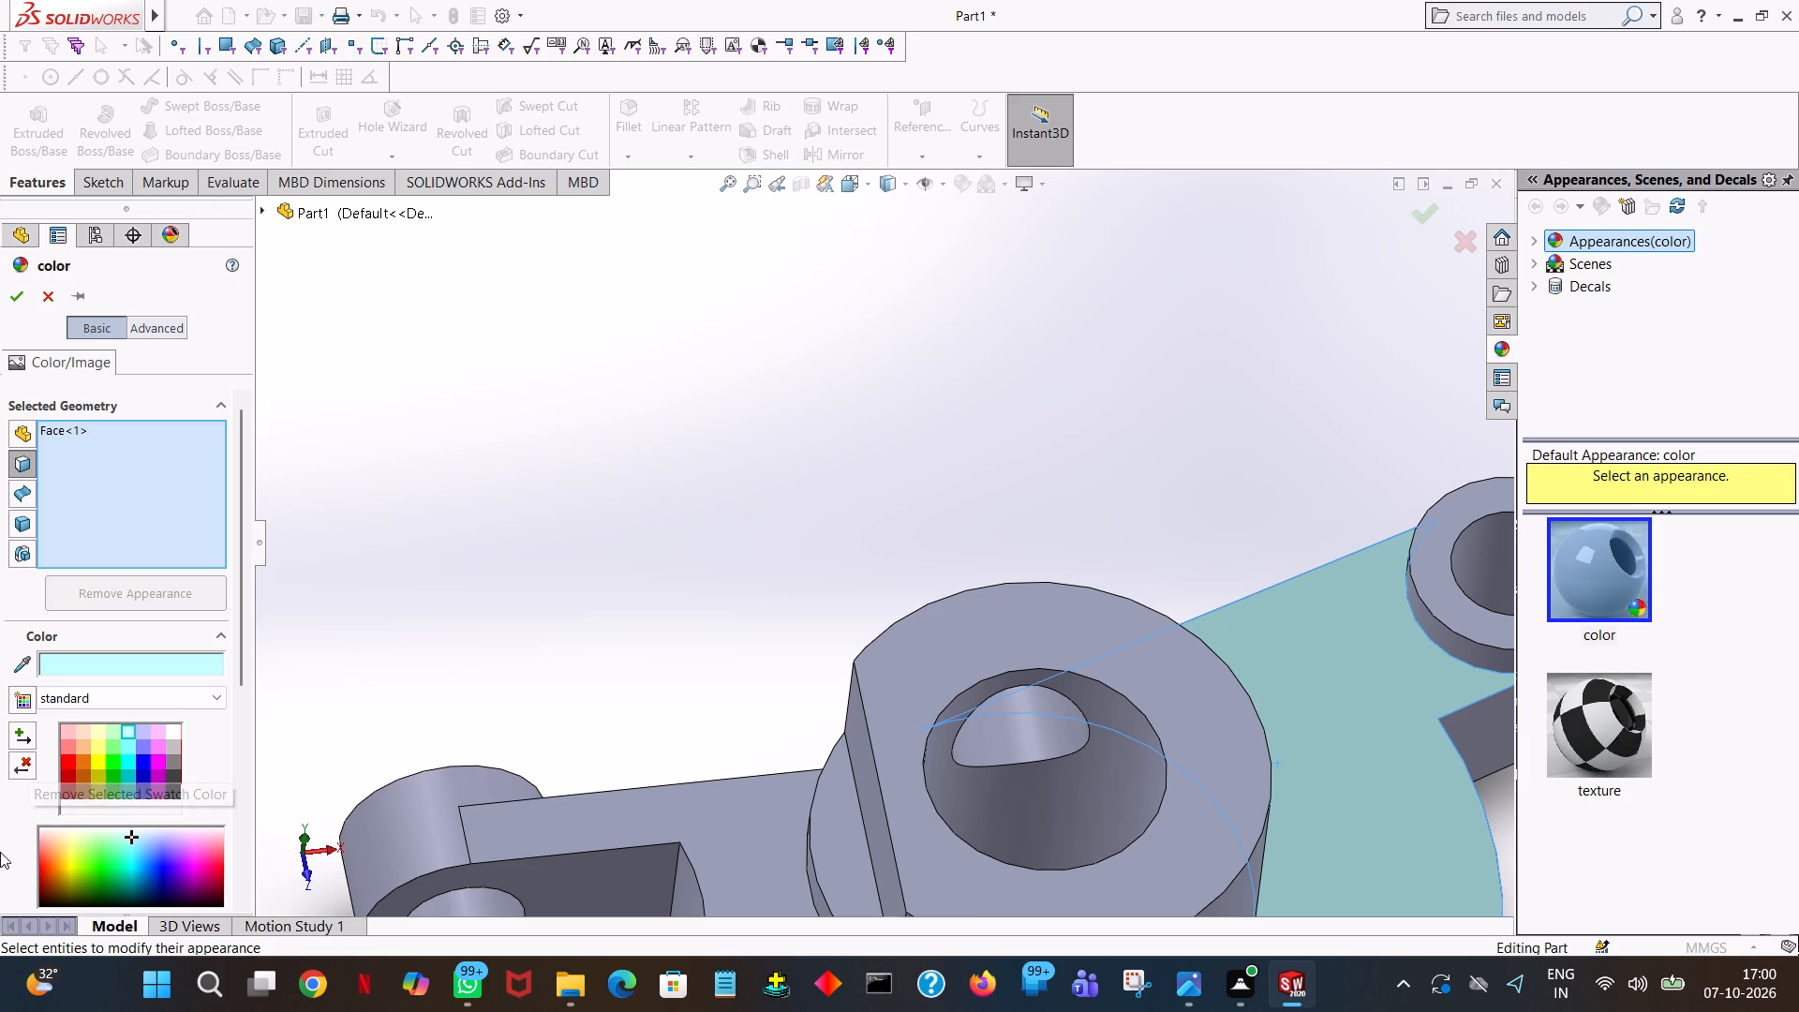
left_click(20, 425)
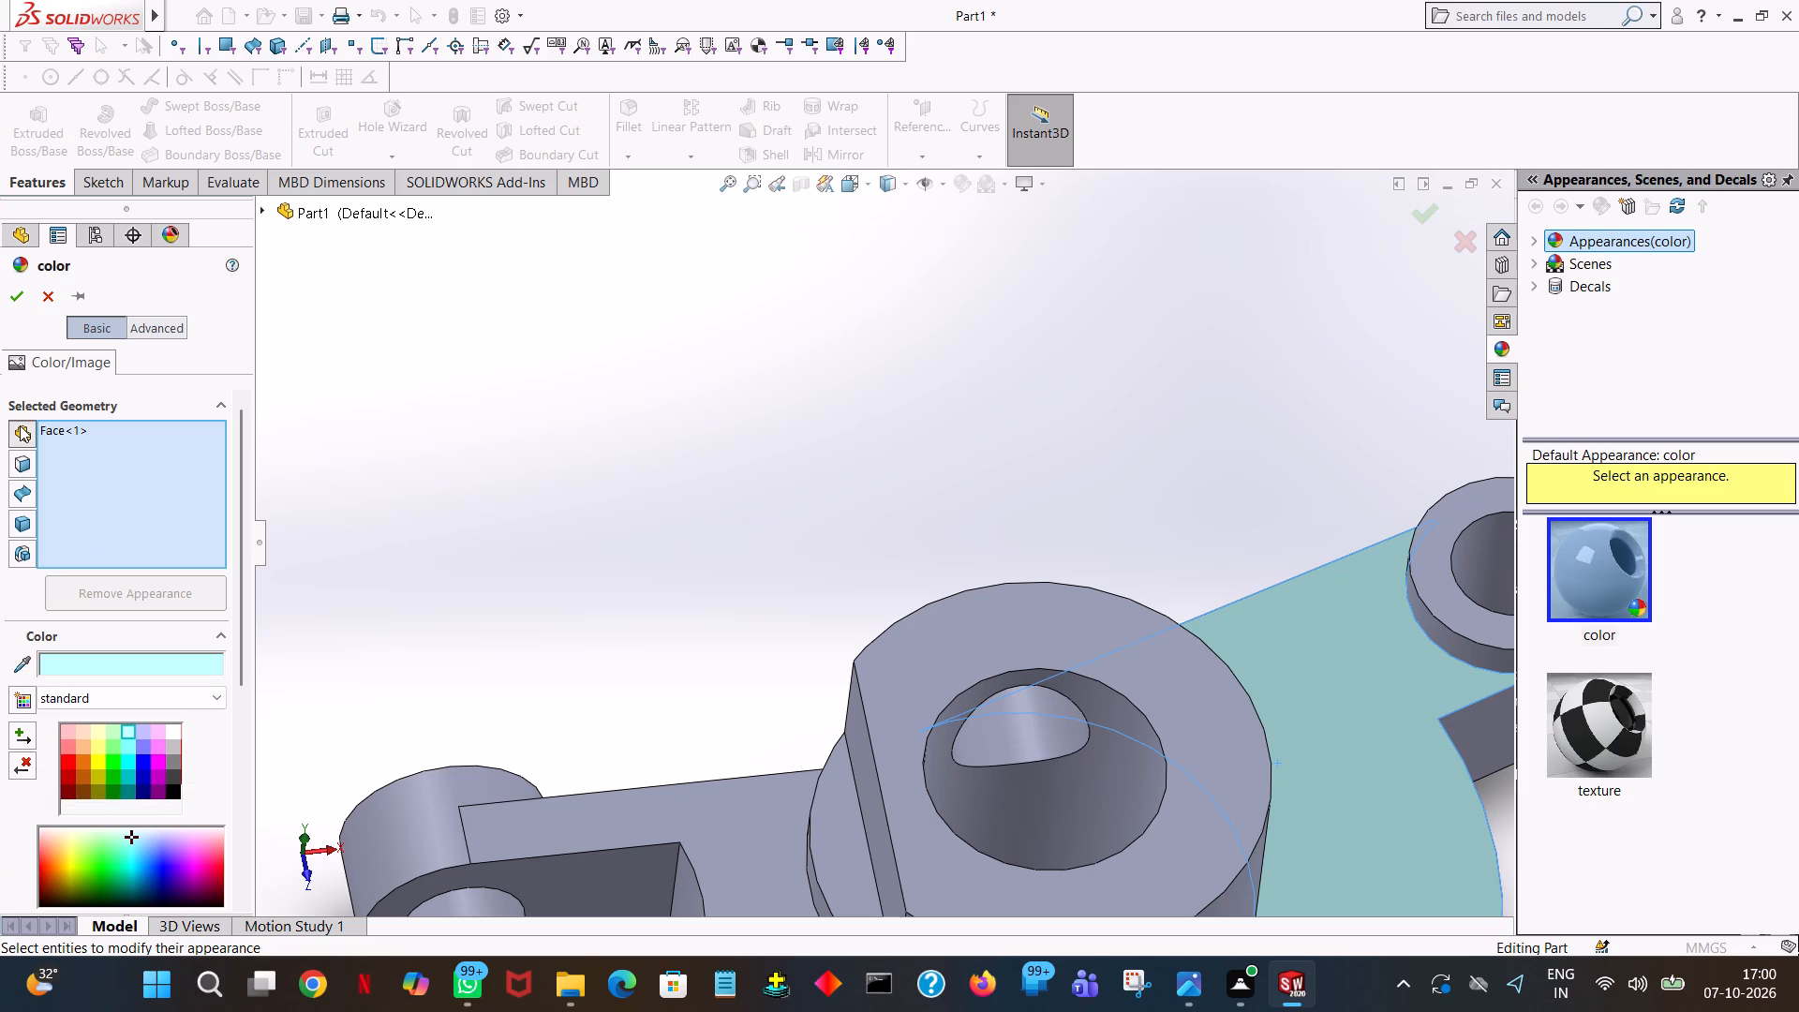
left_click(758, 804)
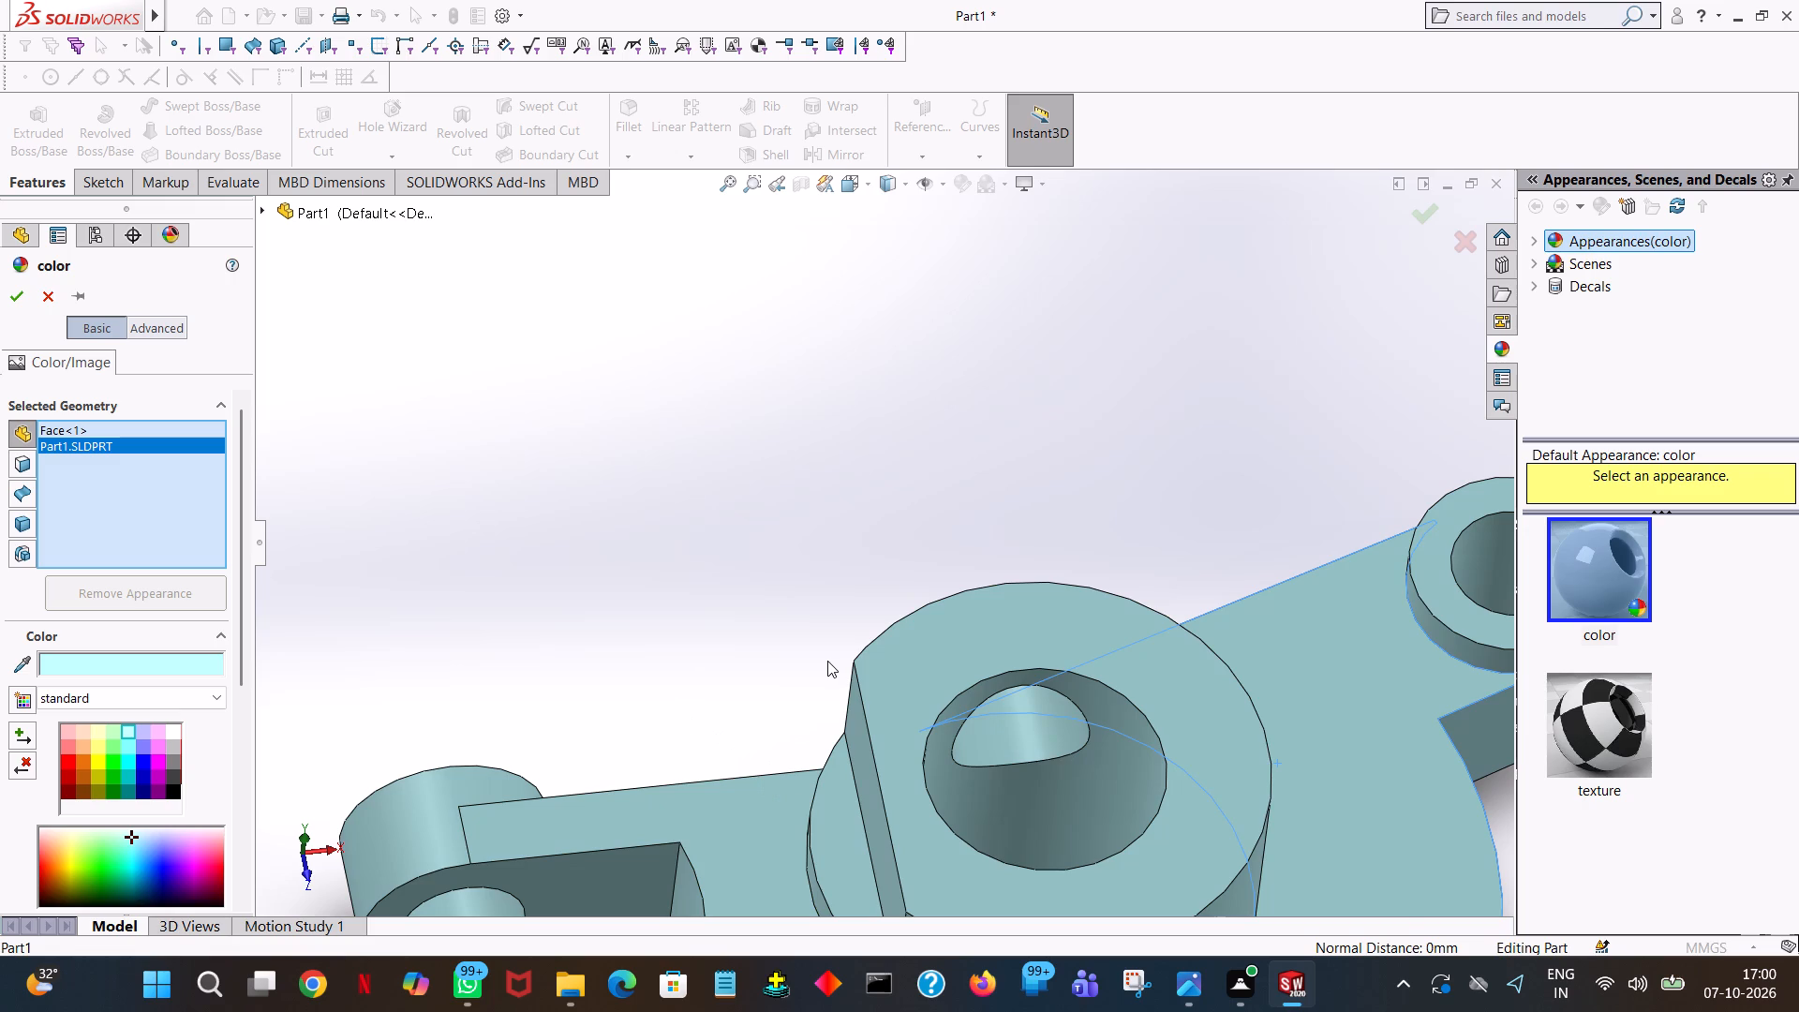
Change the colour of the whole part to the pinkish magenta standard swatch and accept the appearance.
scroll(827, 661, "down", 3, "ctrl")
scroll(827, 661, "up", 9, "ctrl")
middle_click_drag(965, 792, 990, 619)
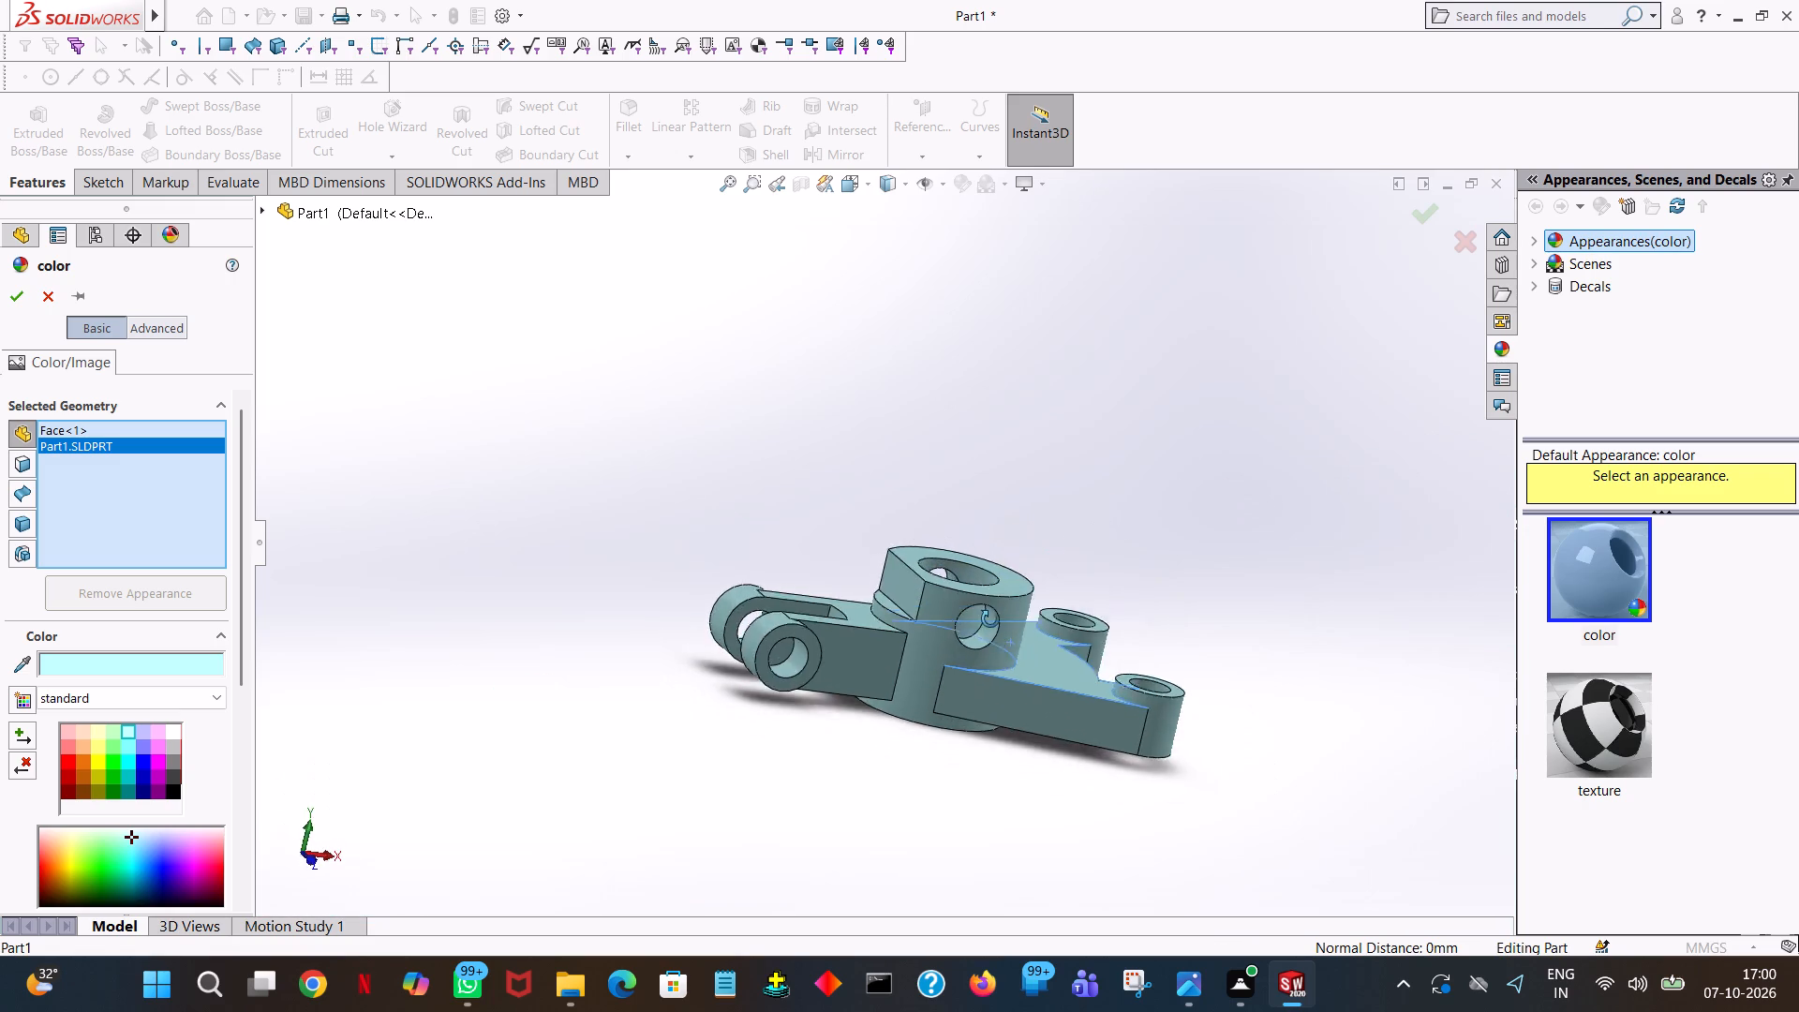
middle_click_drag(990, 619, 822, 616)
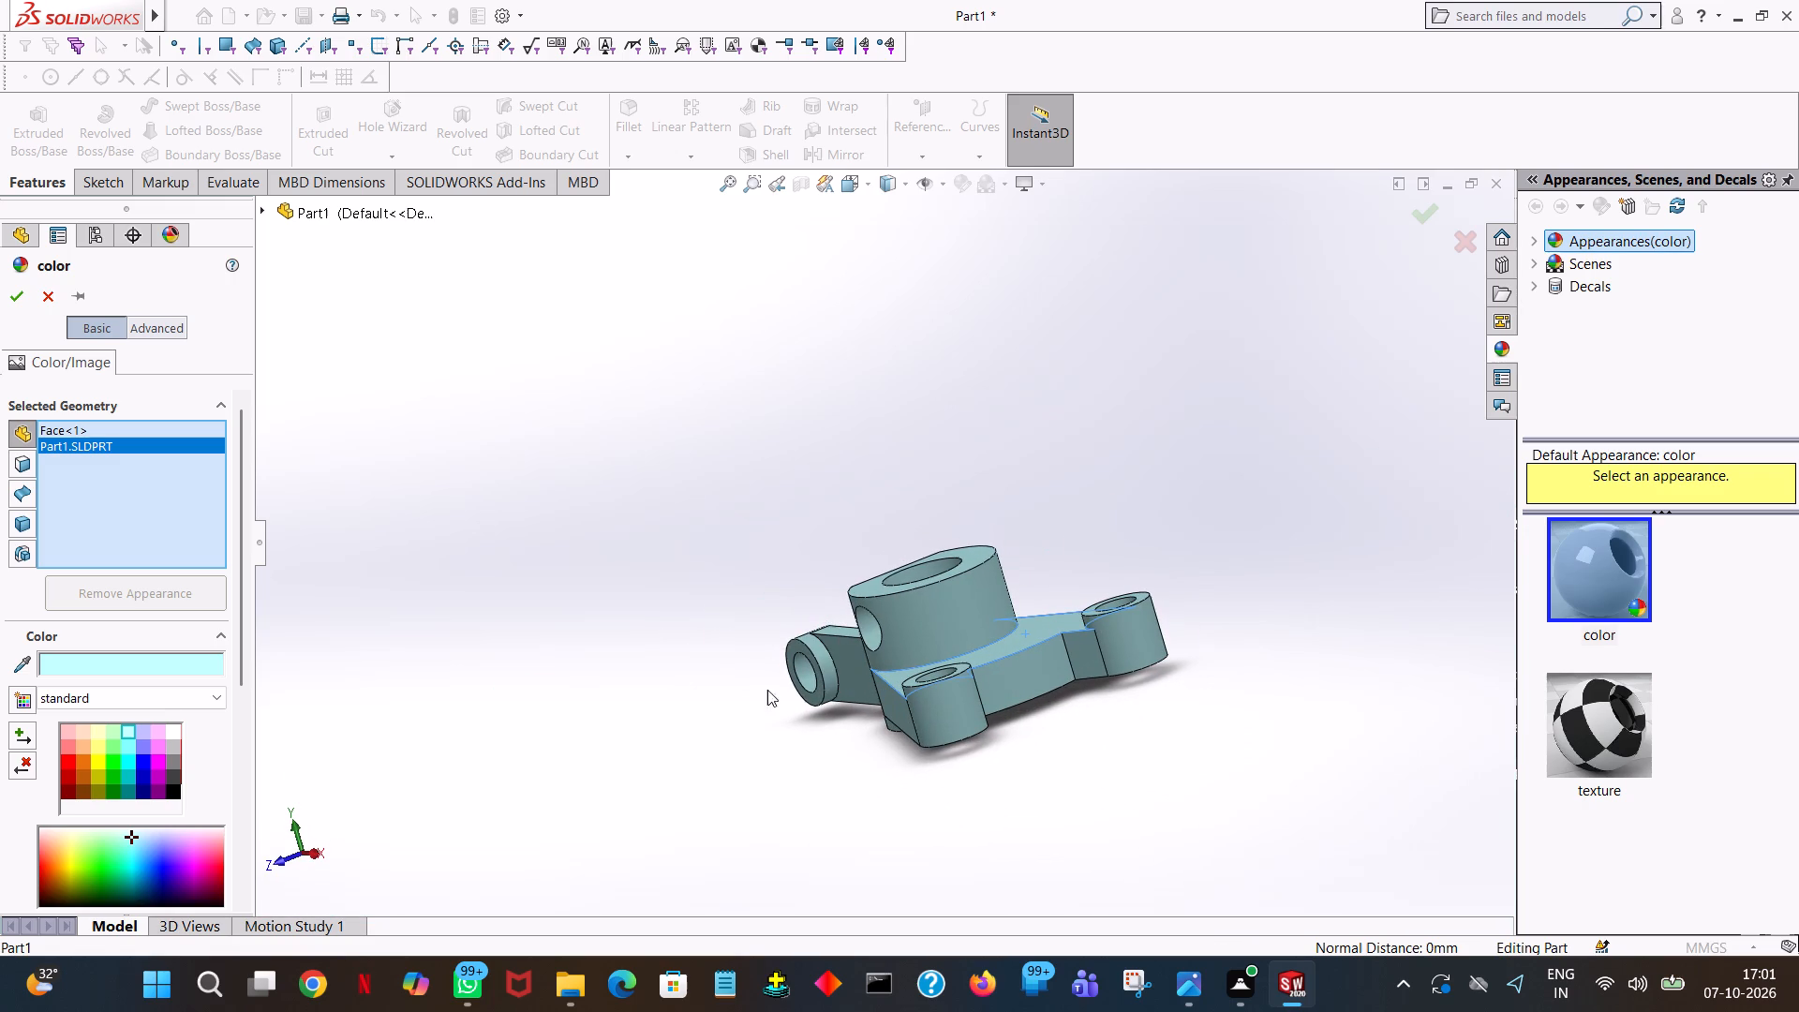
left_click(160, 748)
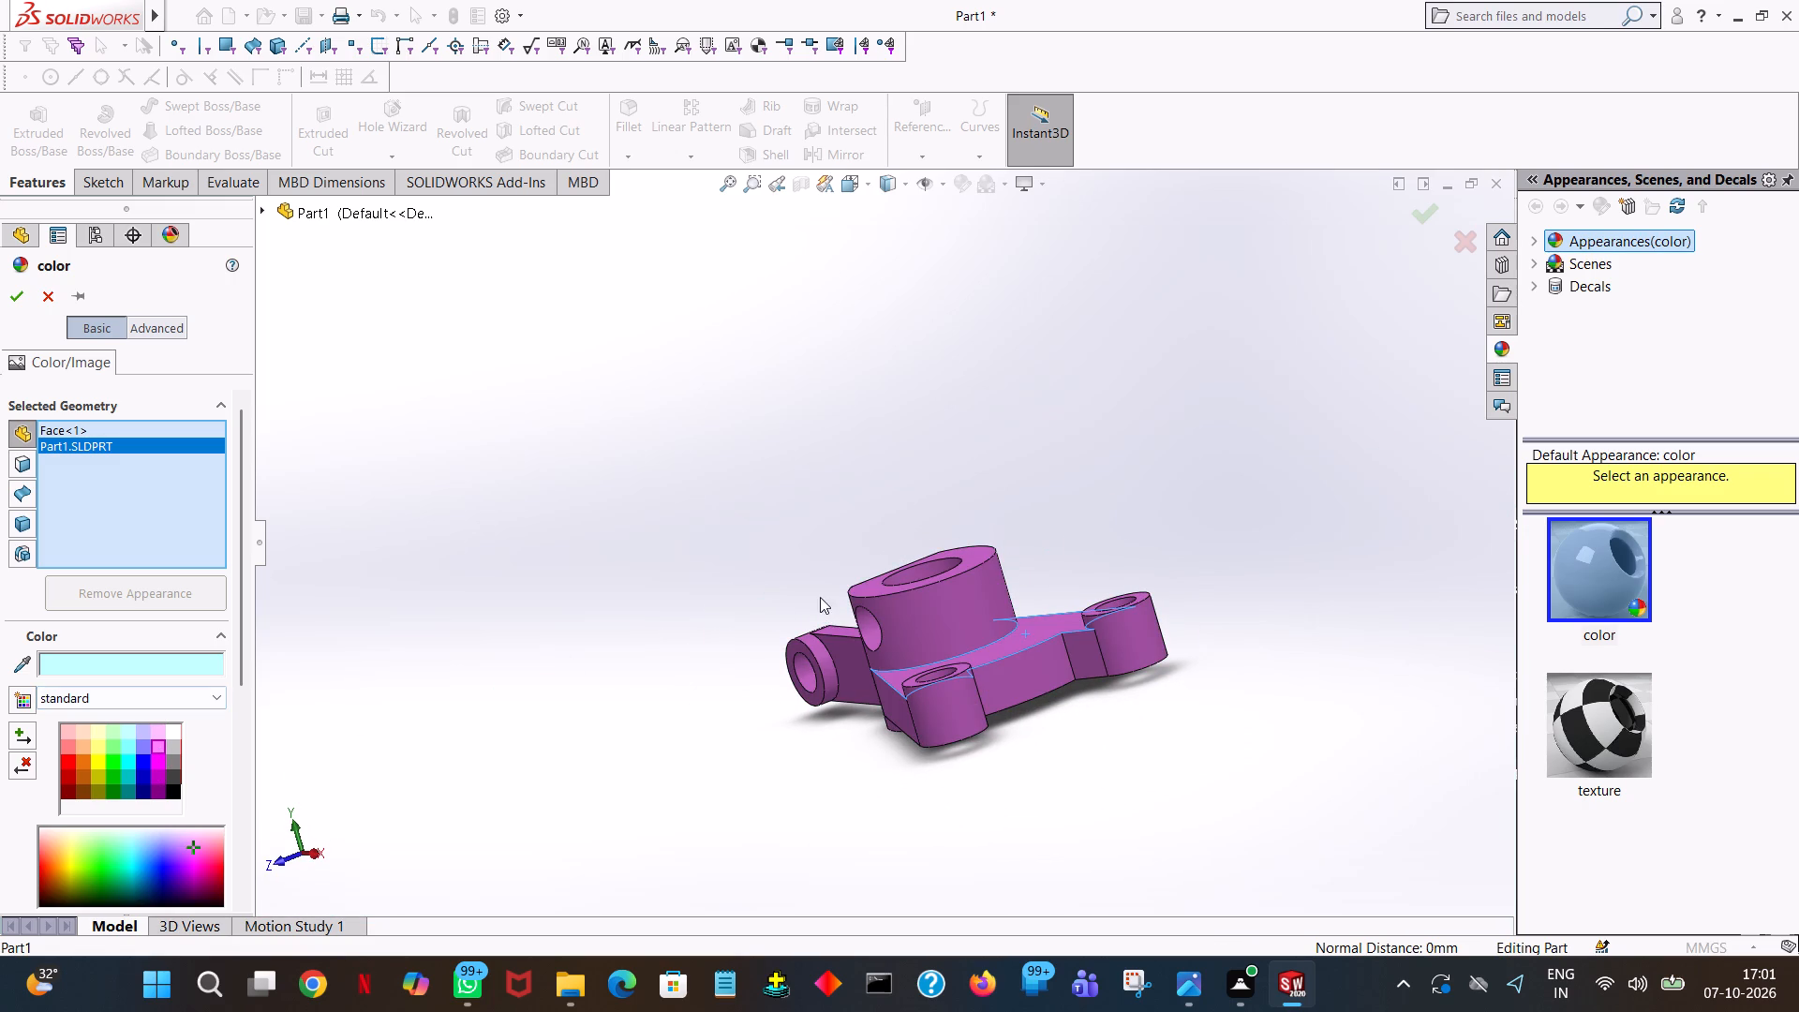
middle_click_drag(780, 529, 821, 716)
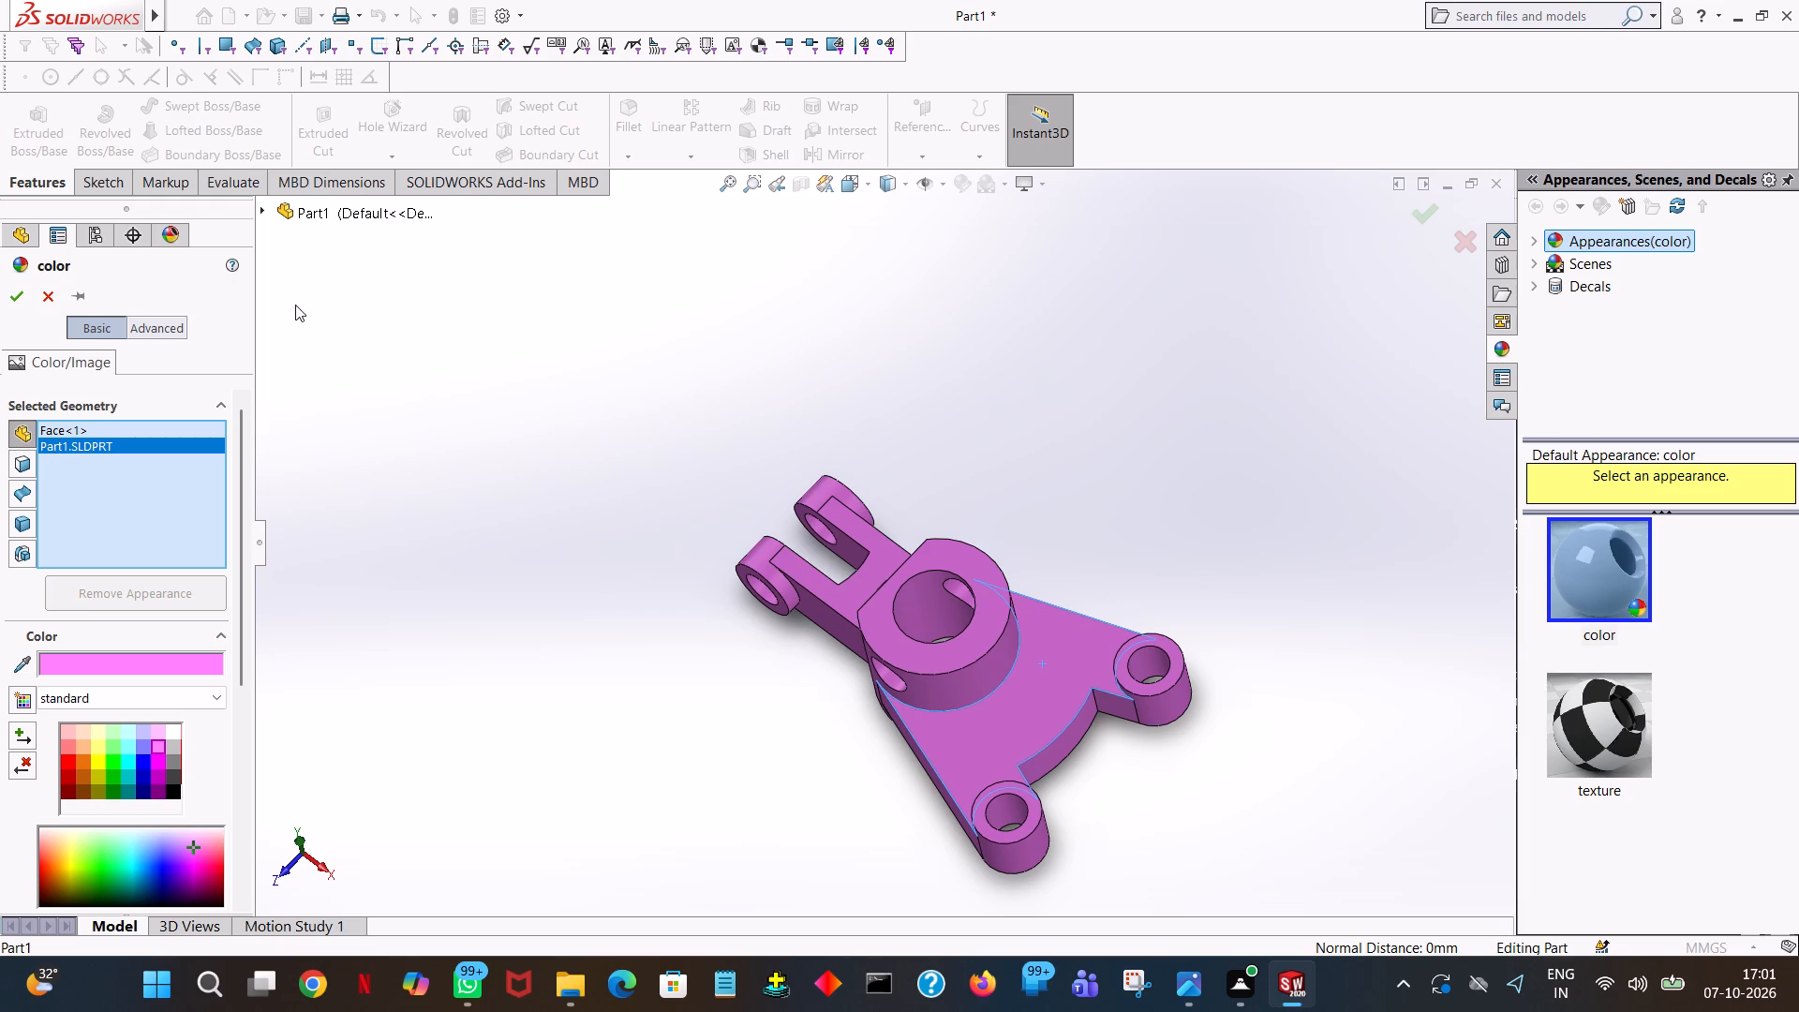
left_click(22, 294)
left_click(873, 366)
Save the part as "actuator bracket" in the "fuji new design" folder on drive D.
middle_click_drag(878, 366, 970, 497)
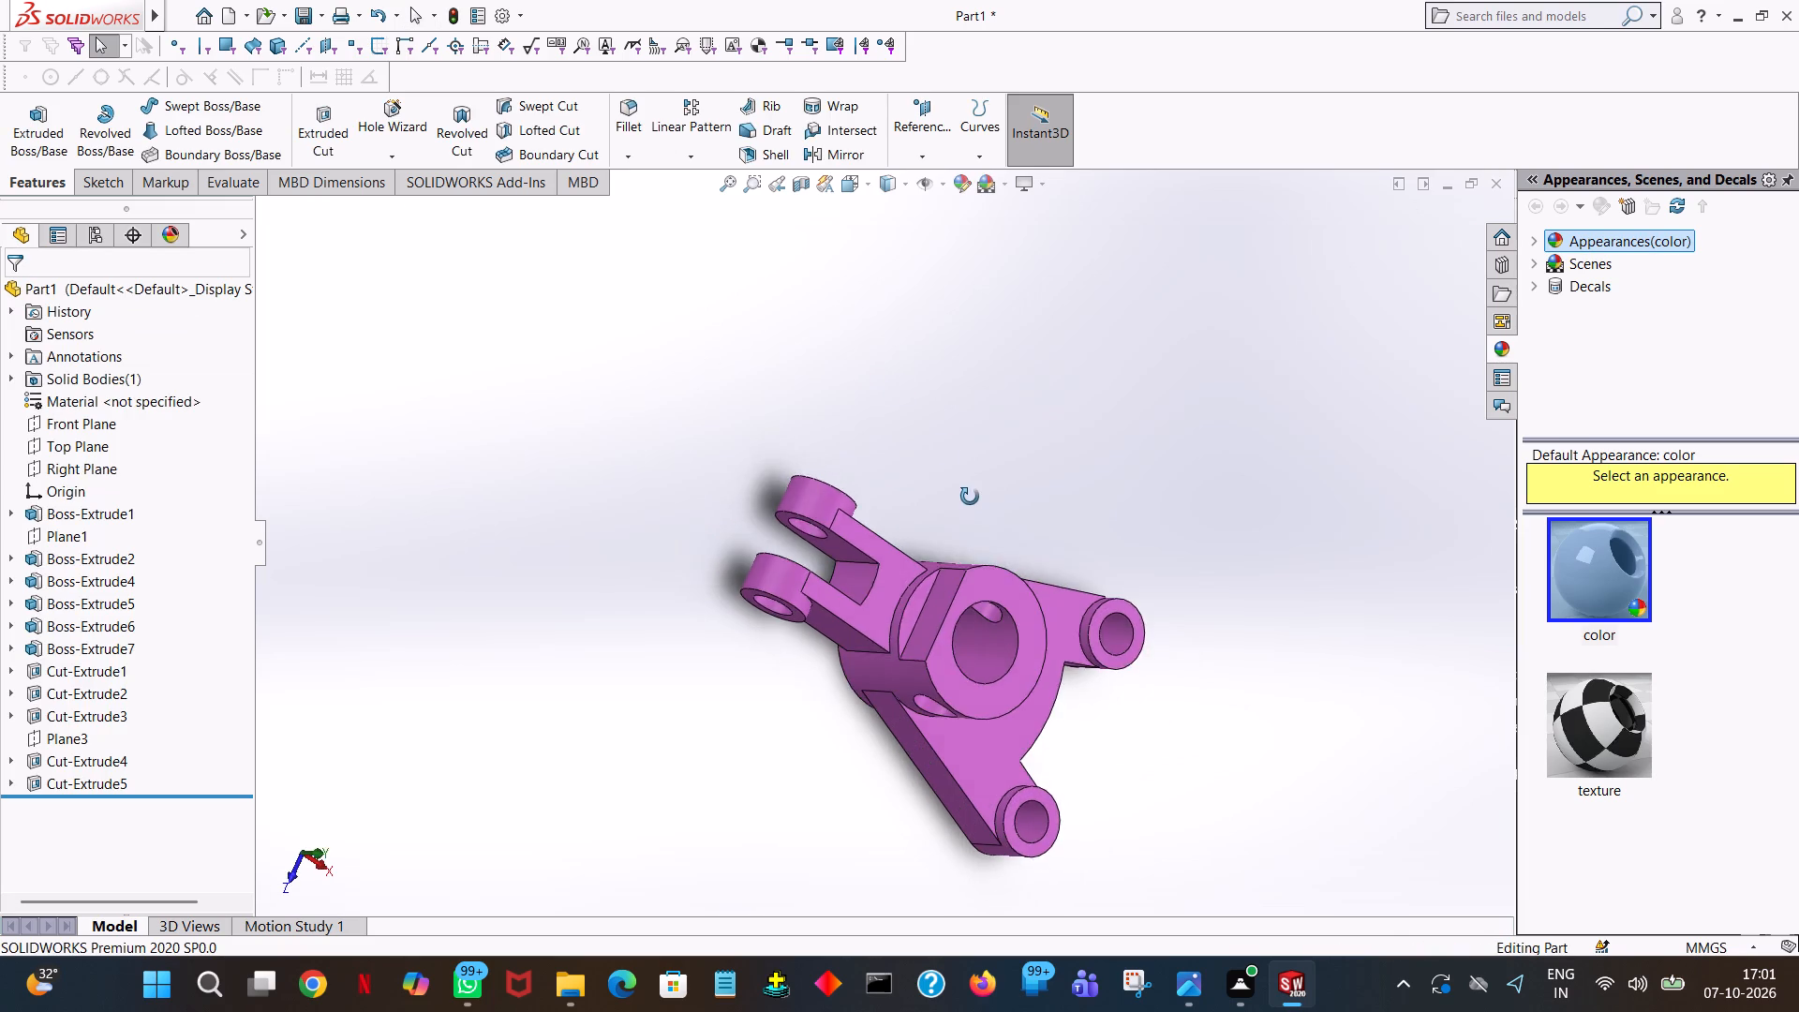
middle_click_drag(970, 497, 918, 379)
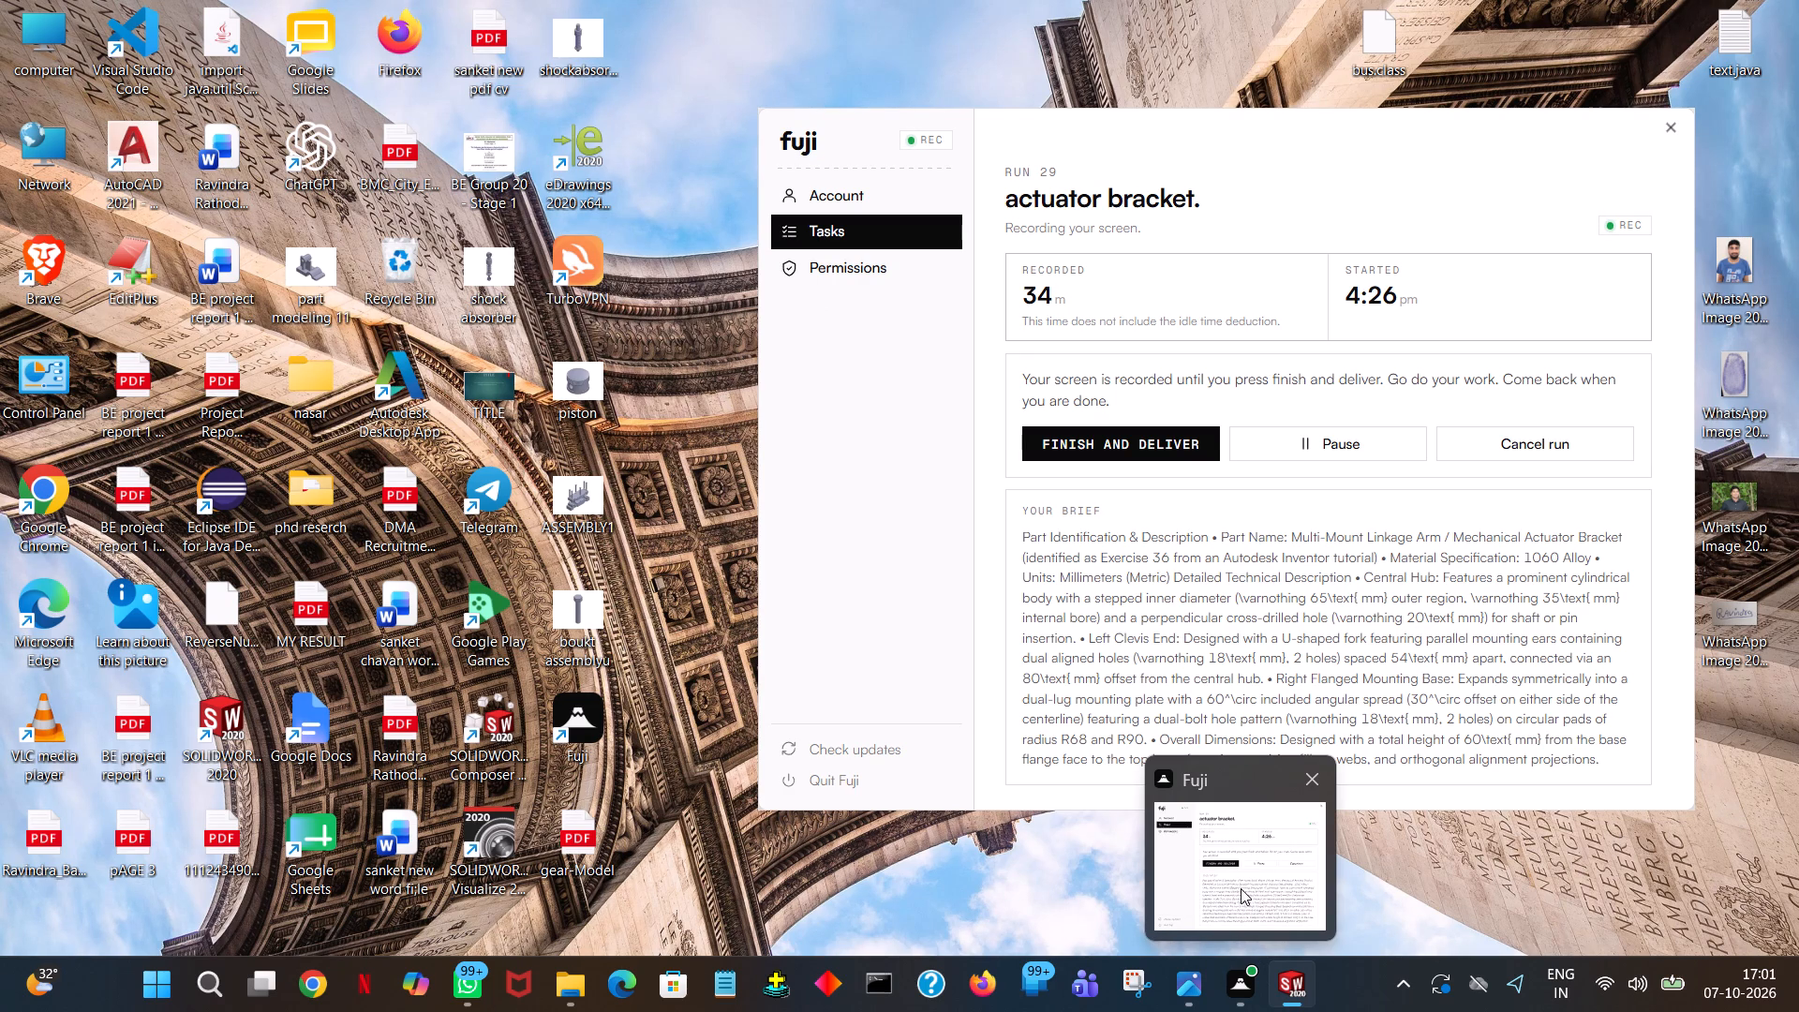
left_click(297, 12)
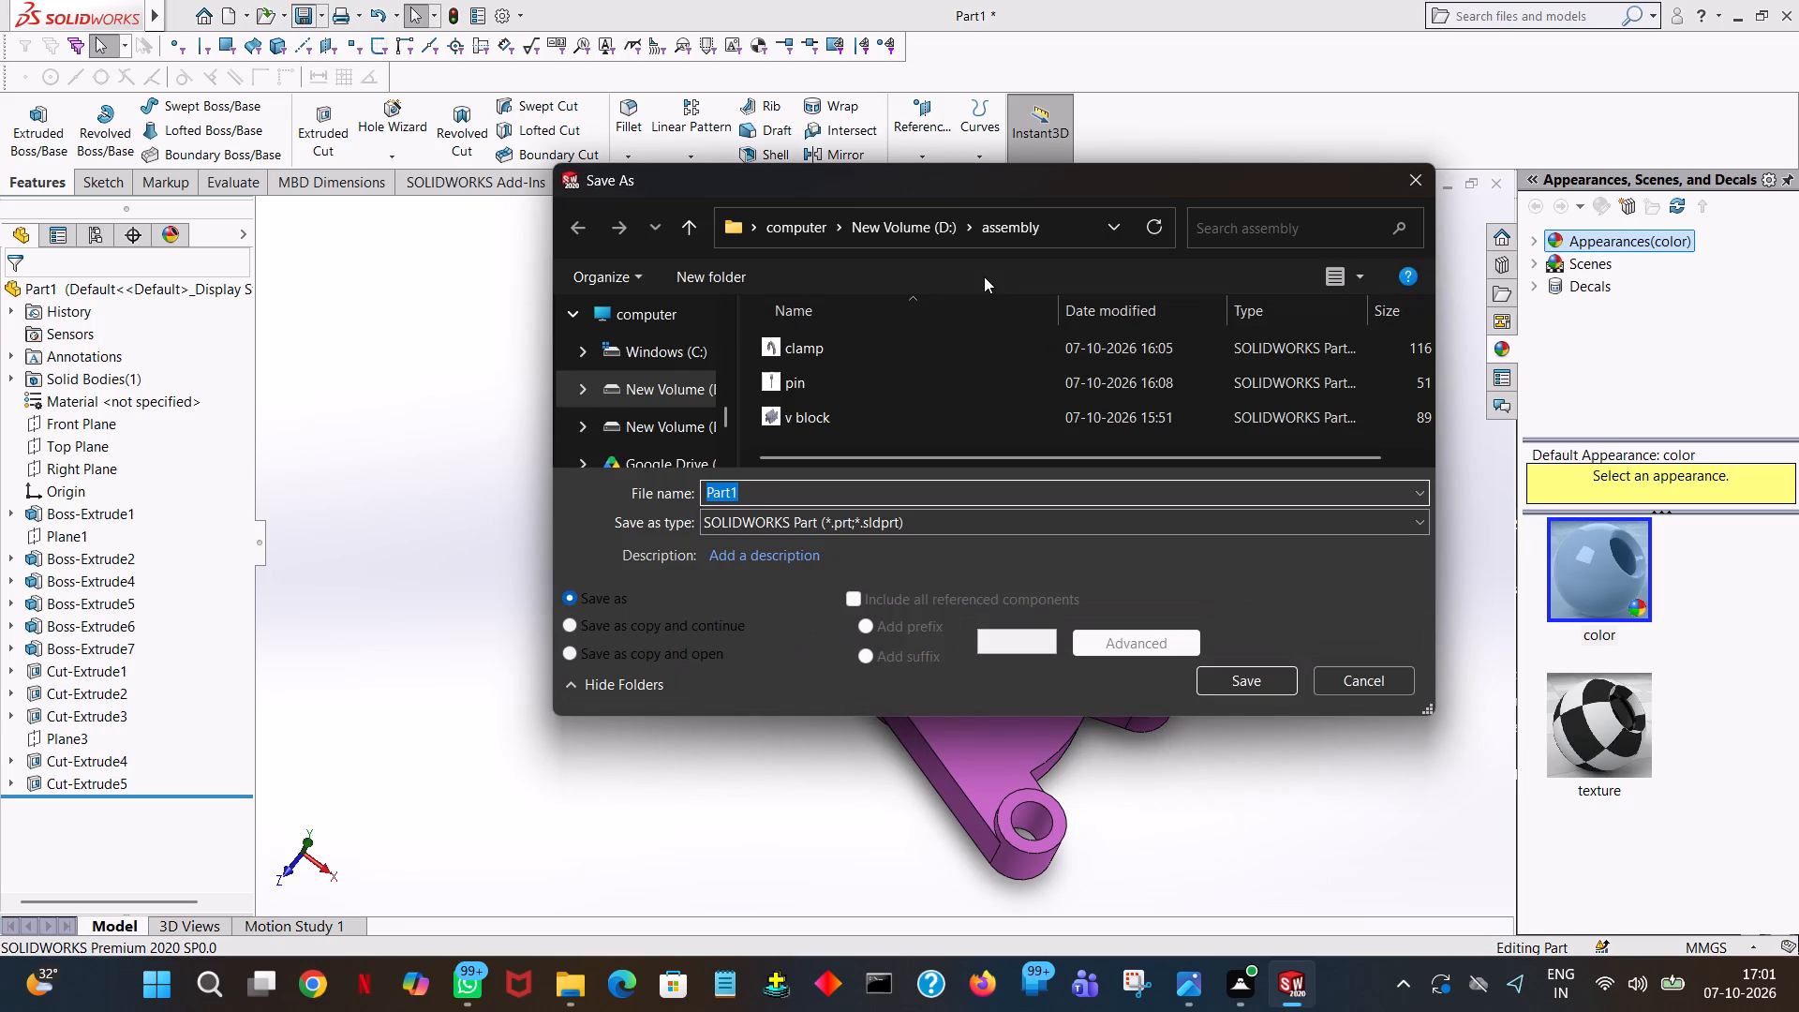
type("actuator b")
type("racket")
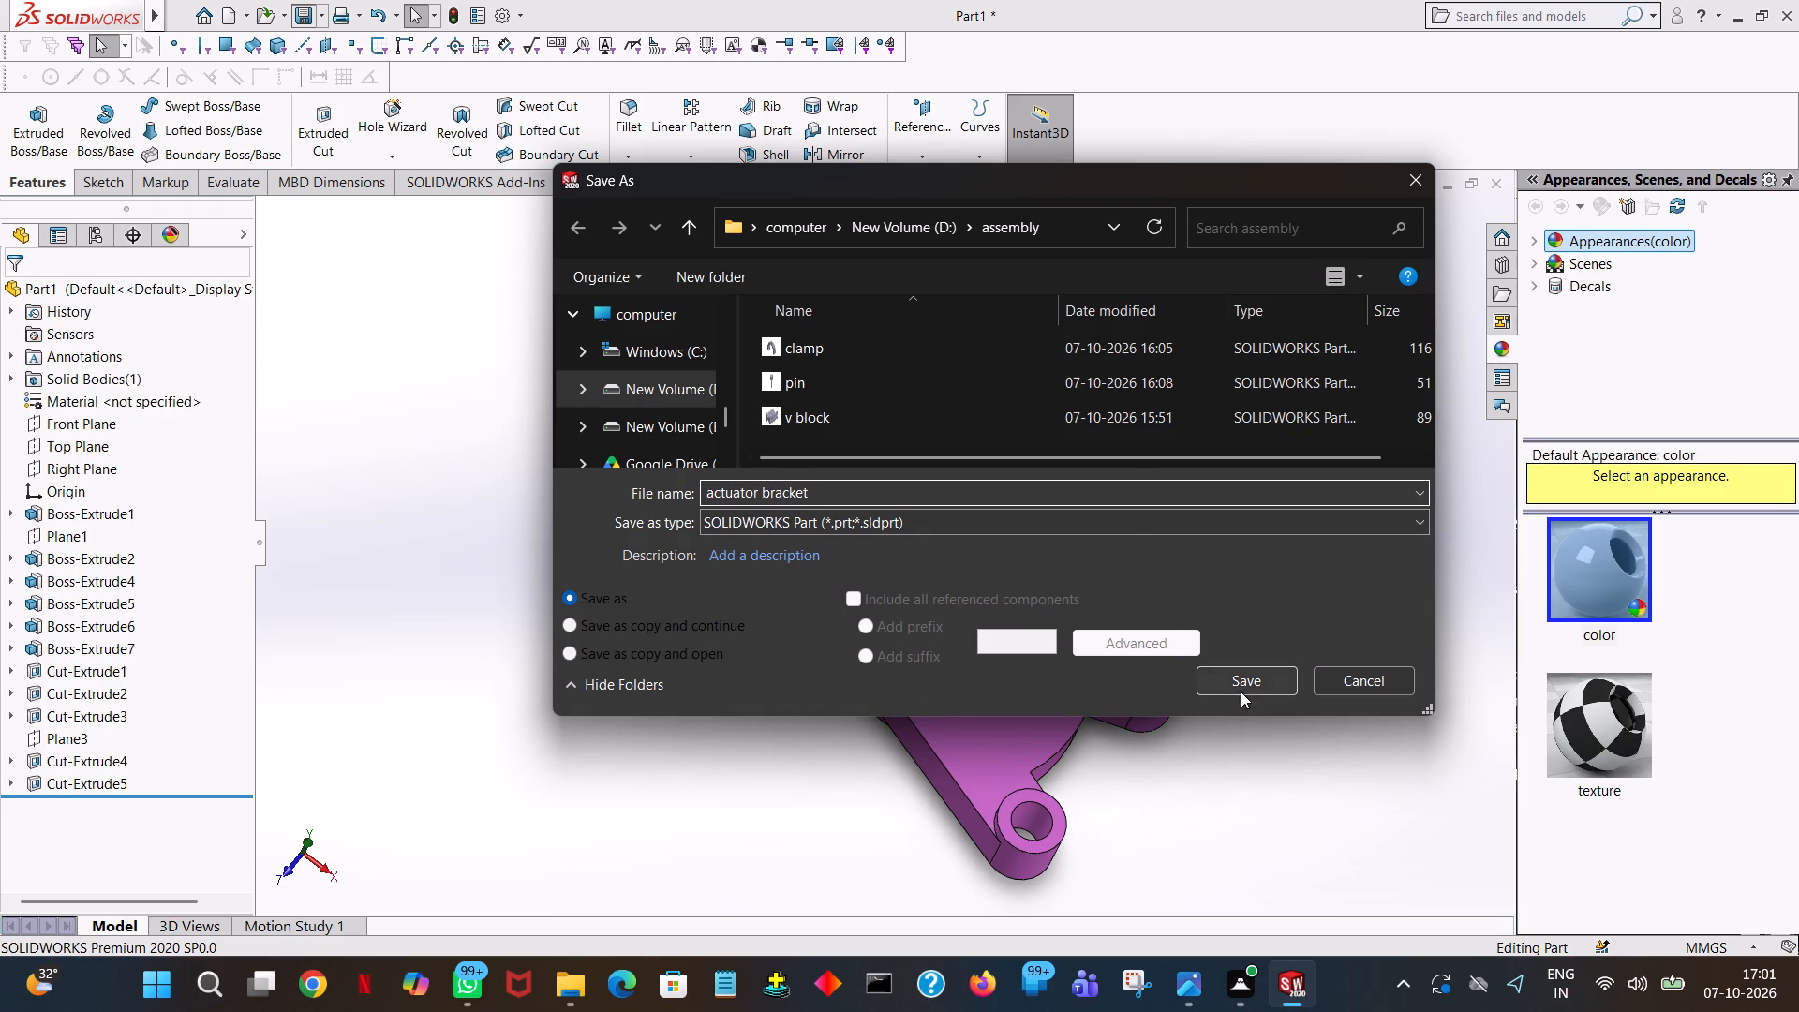
left_click(701, 220)
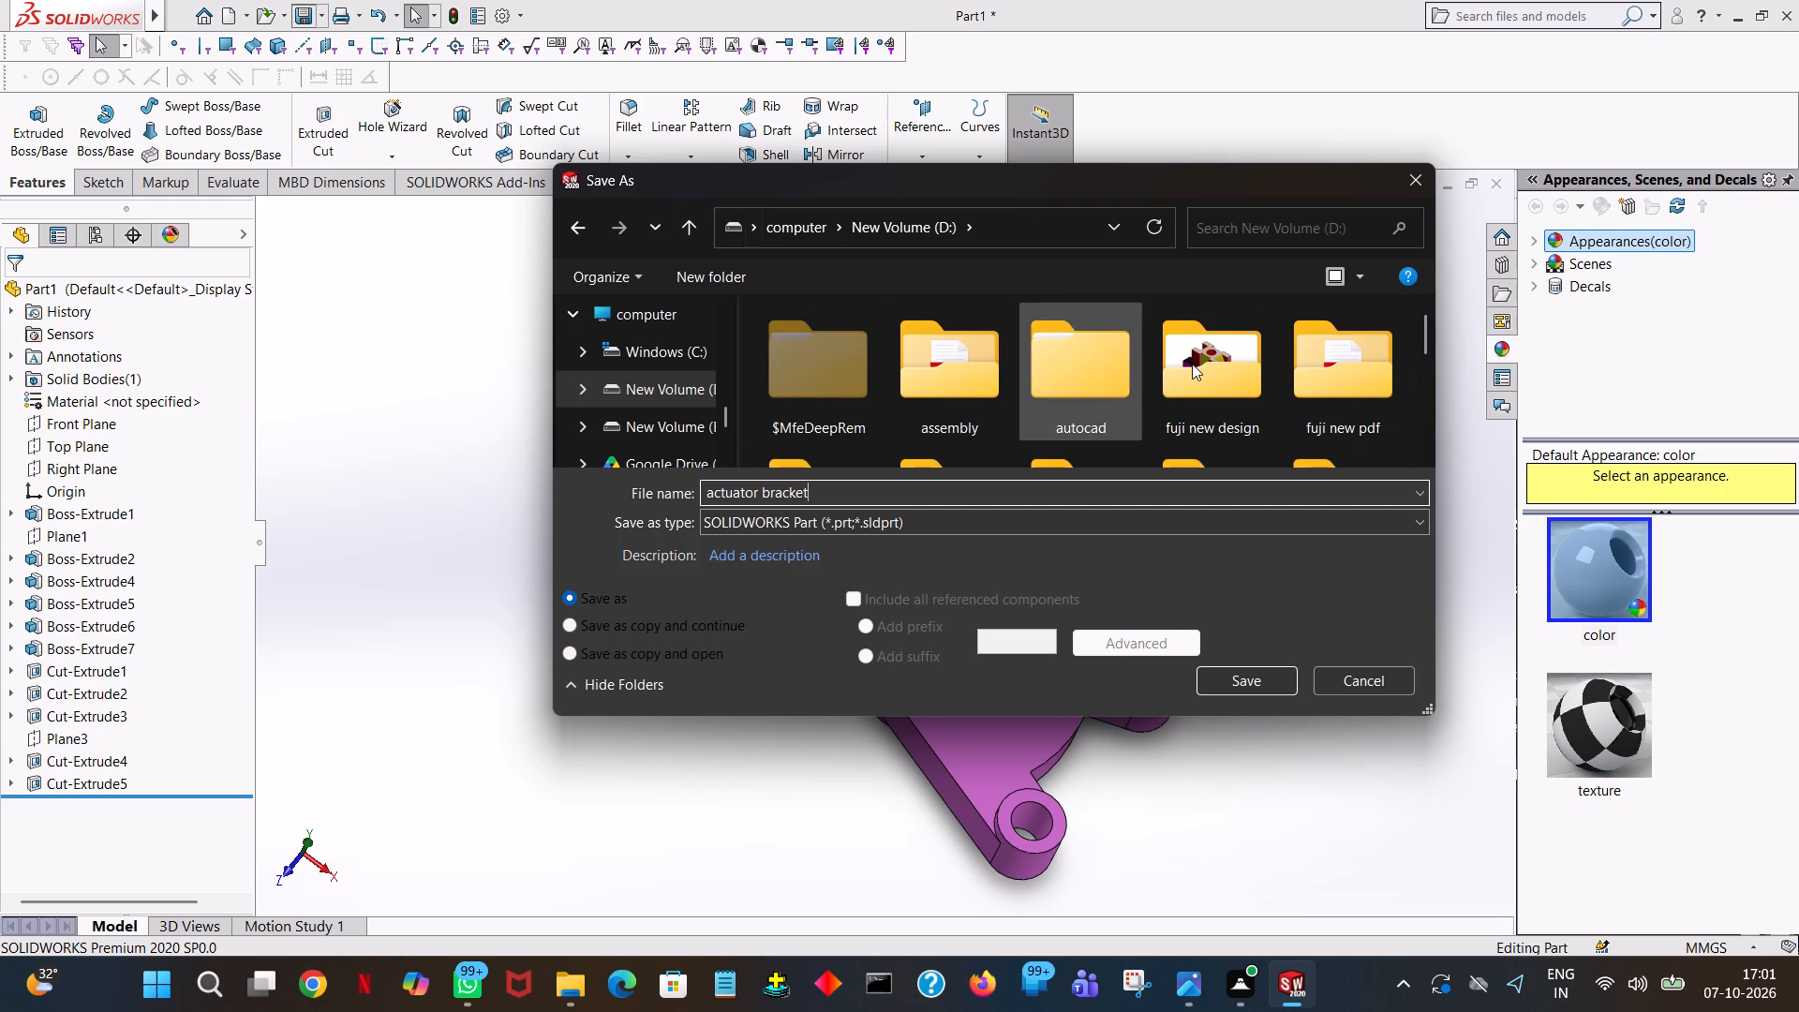
double_click(1192, 363)
left_click(1248, 677)
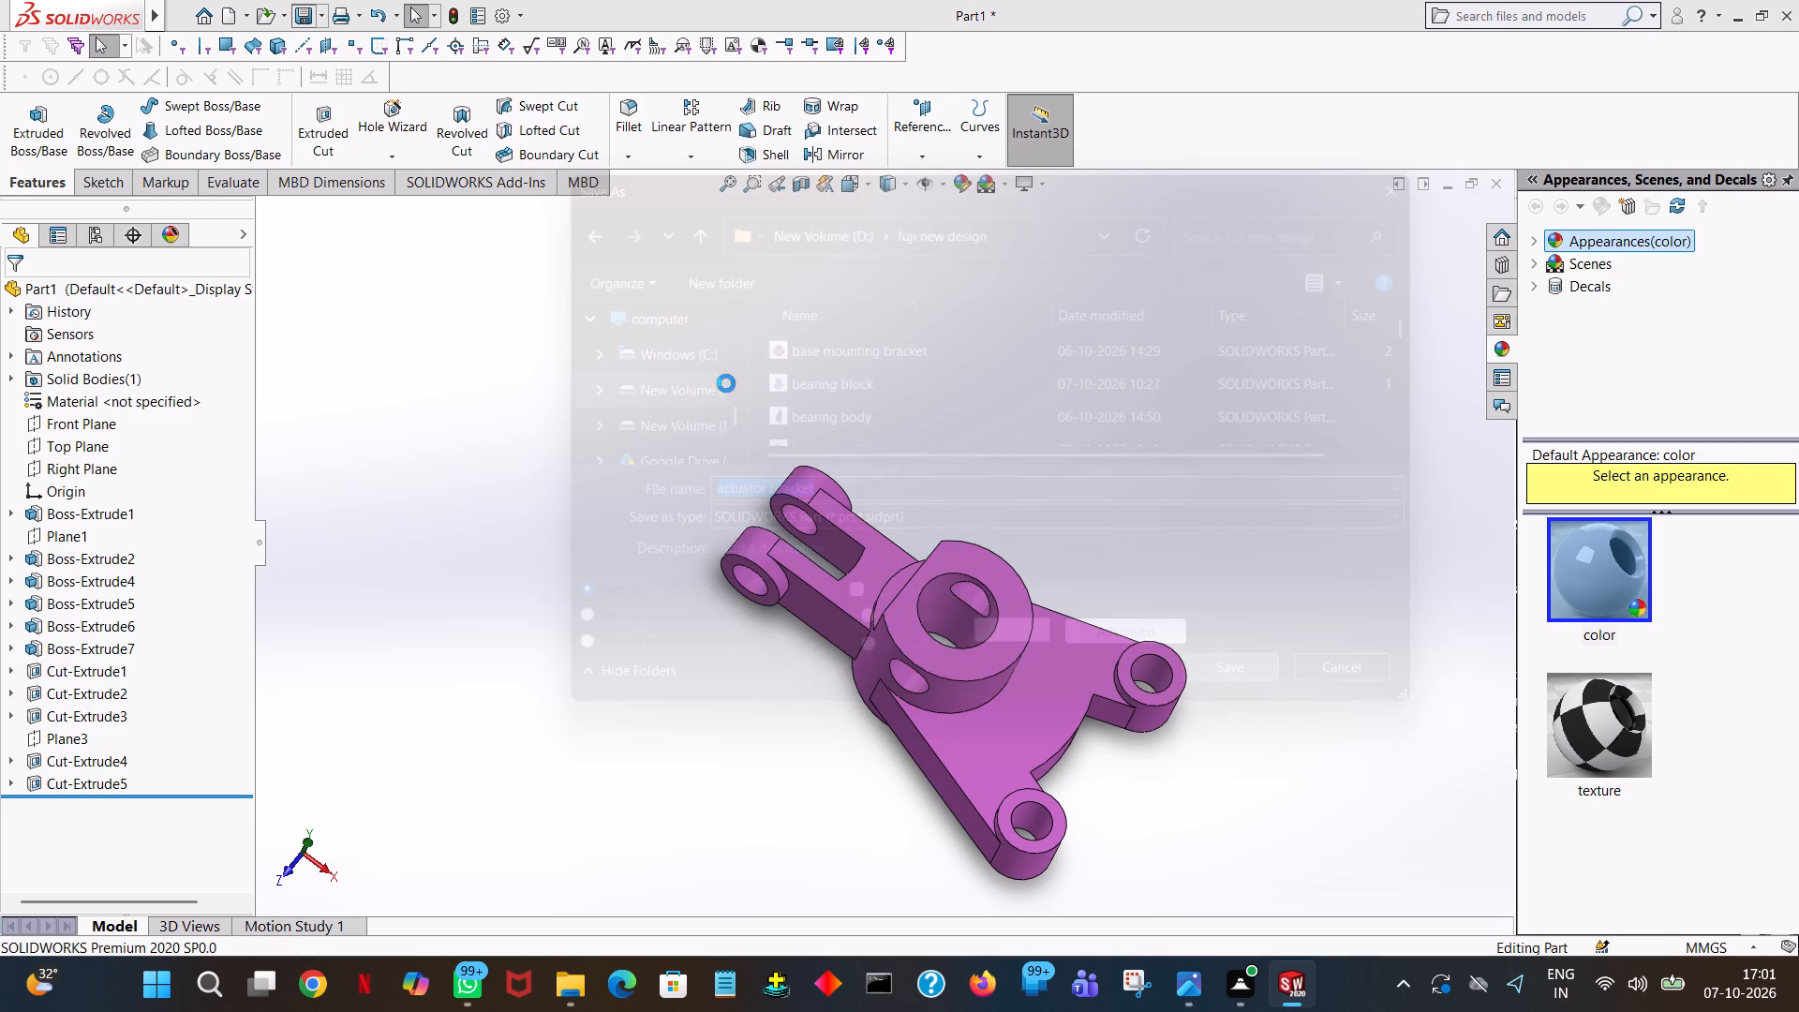
Save a PDF copy of the part as "actuator bracket" in the "fuji new pdf" folder on drive D.
left_click(320, 21)
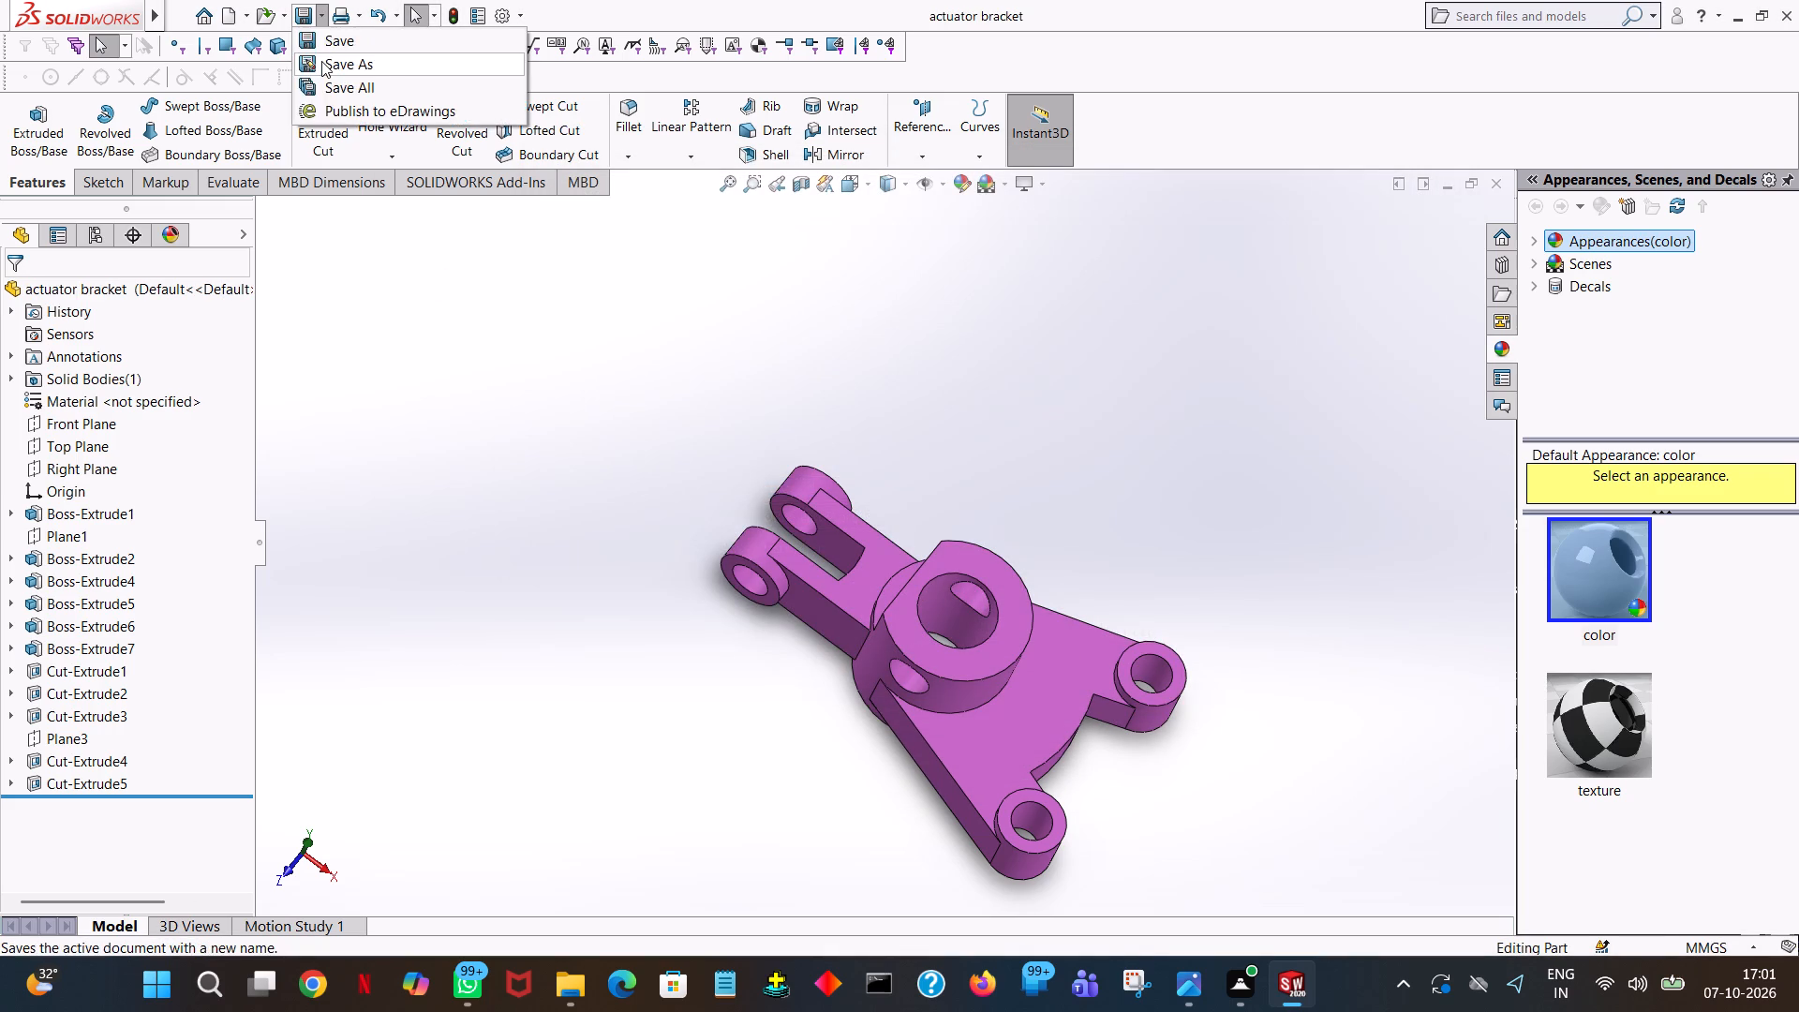
left_click(321, 61)
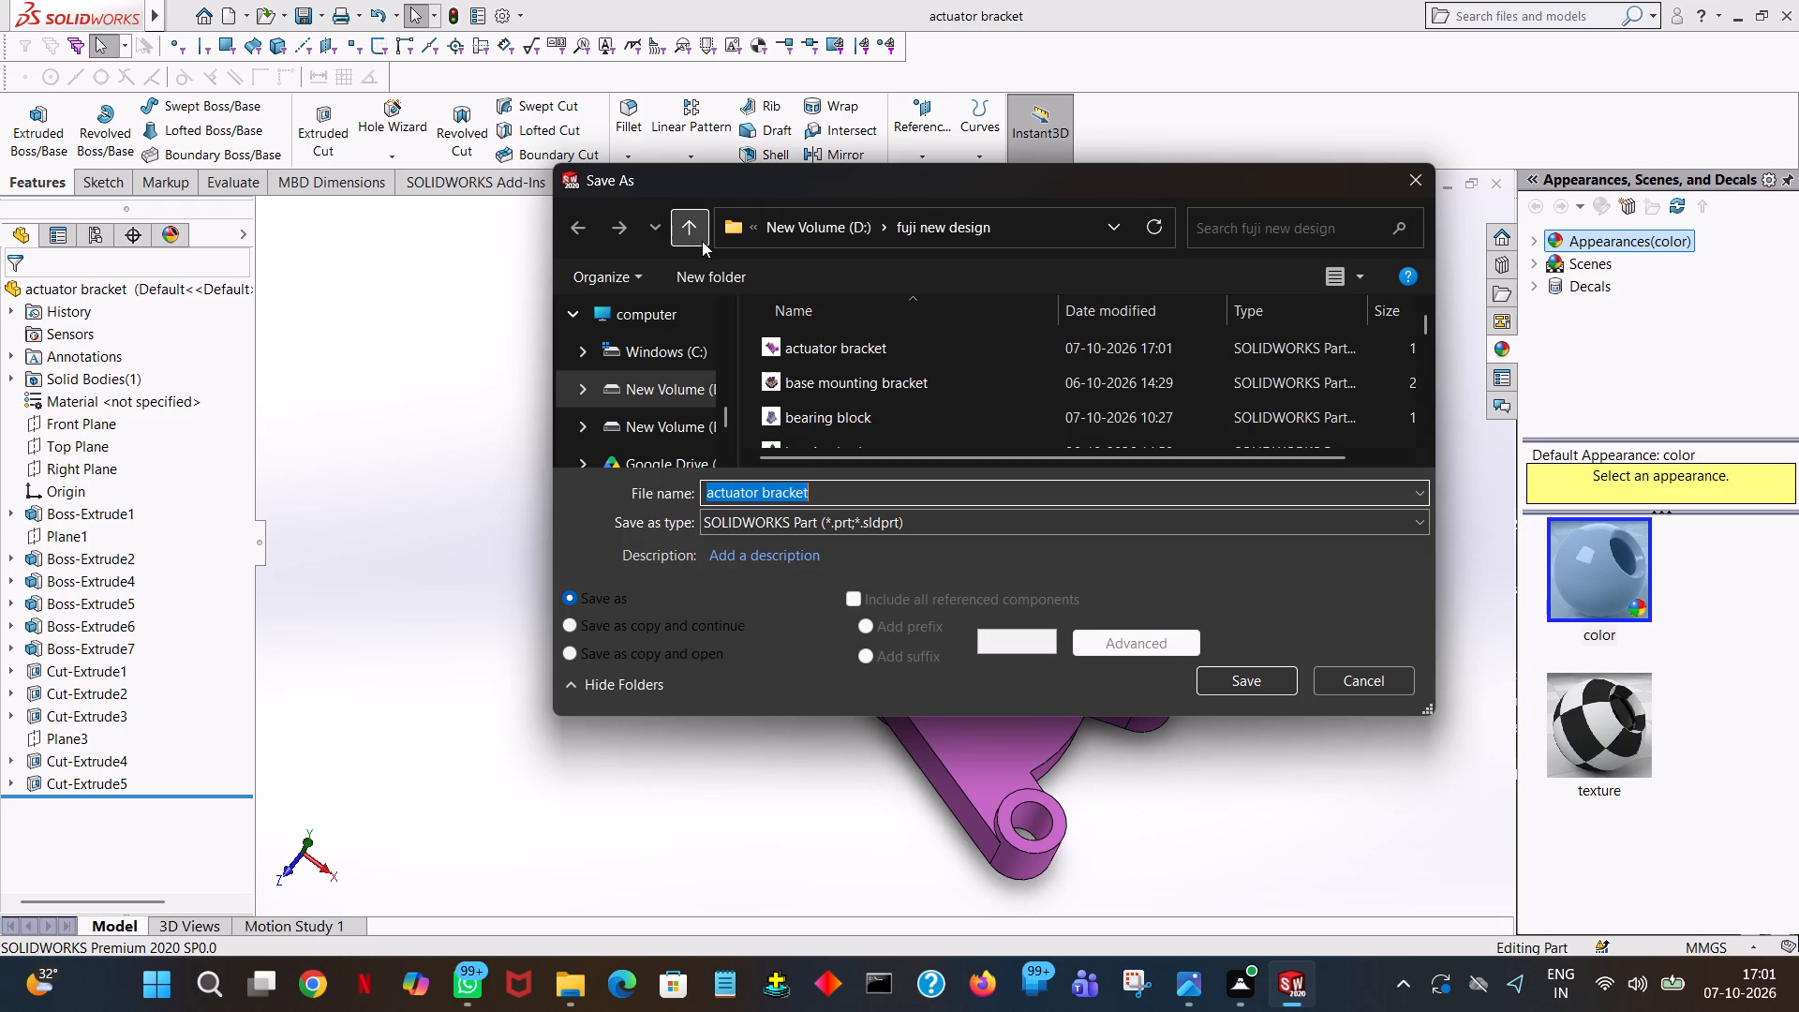
left_click(702, 241)
double_click(1290, 368)
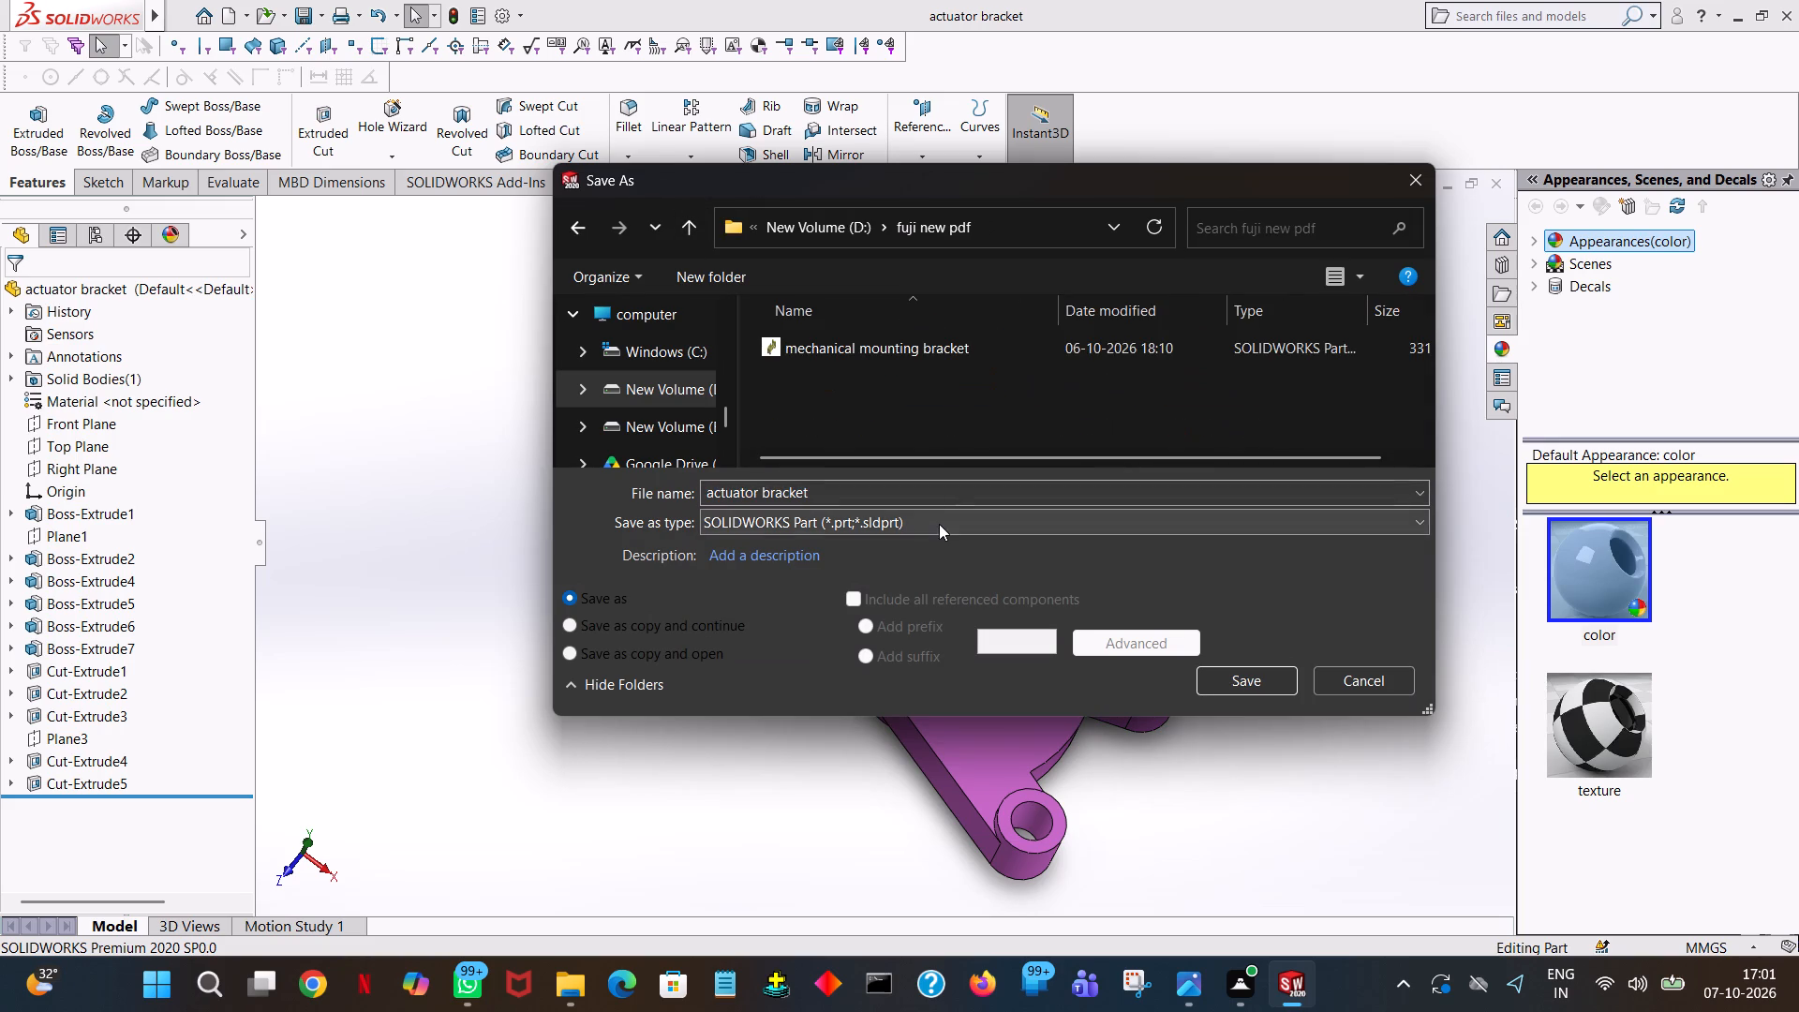
left_click(938, 531)
left_click(918, 135)
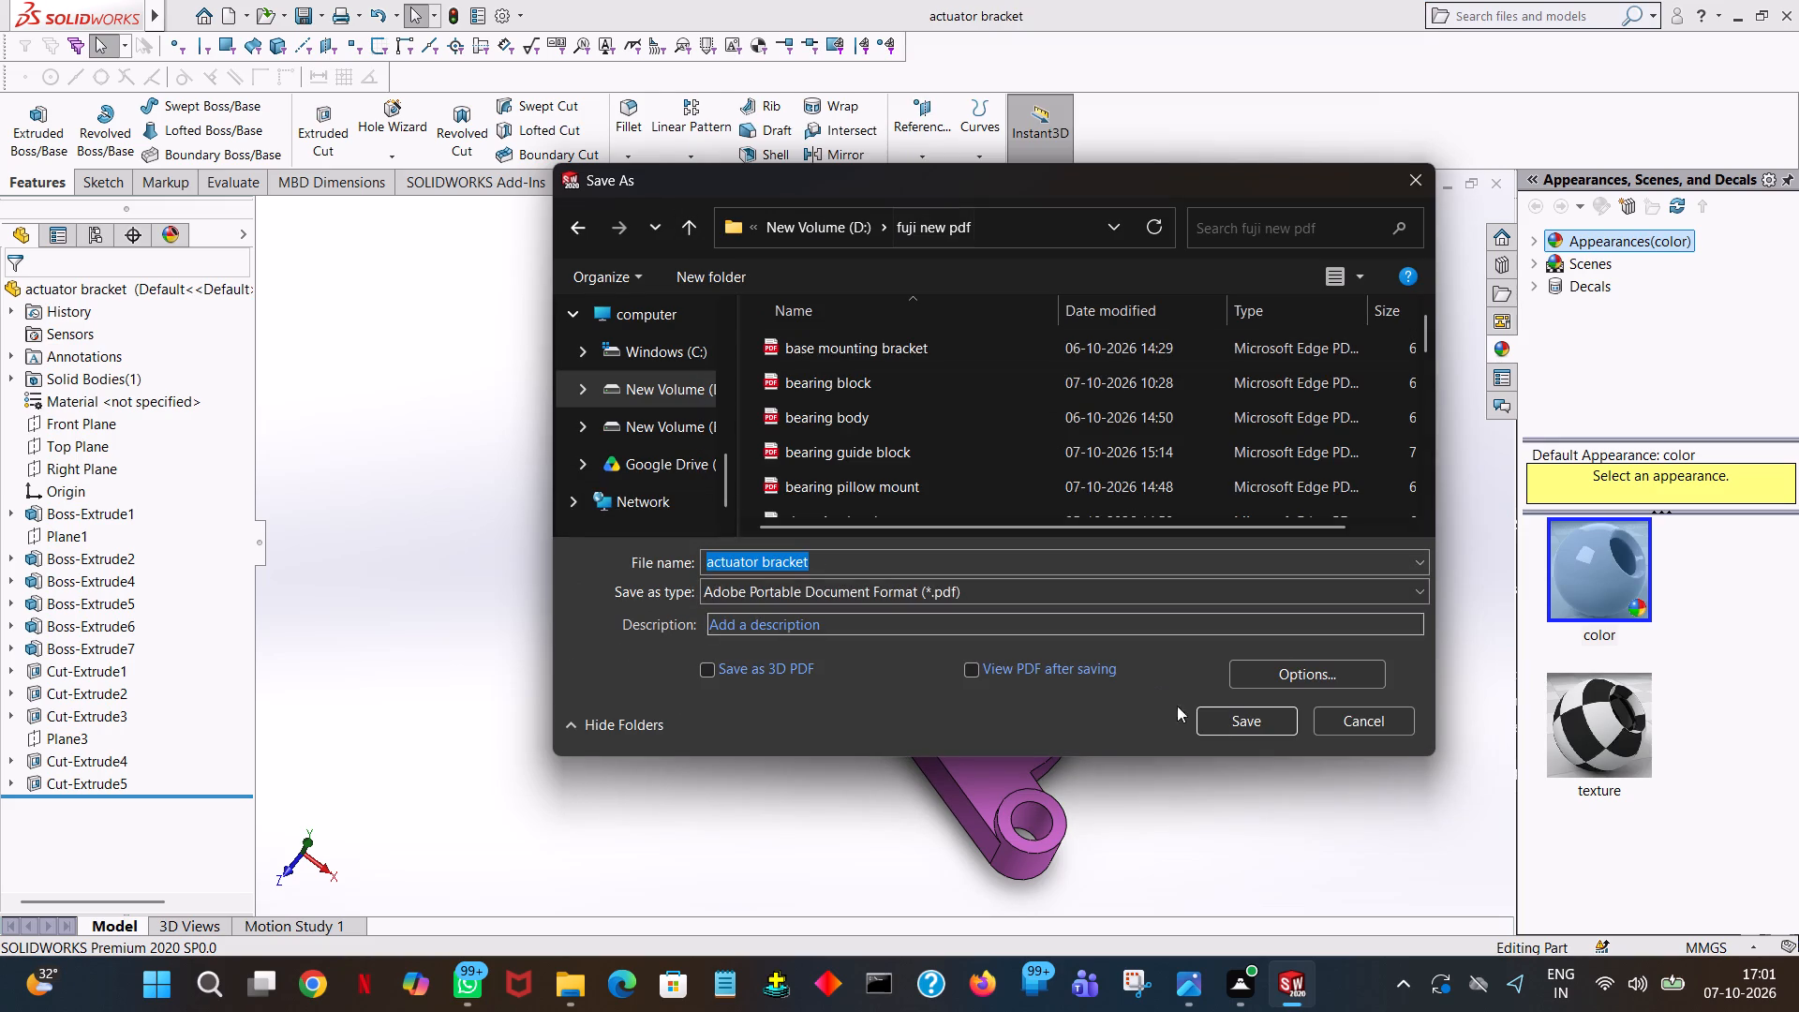
left_click(1235, 718)
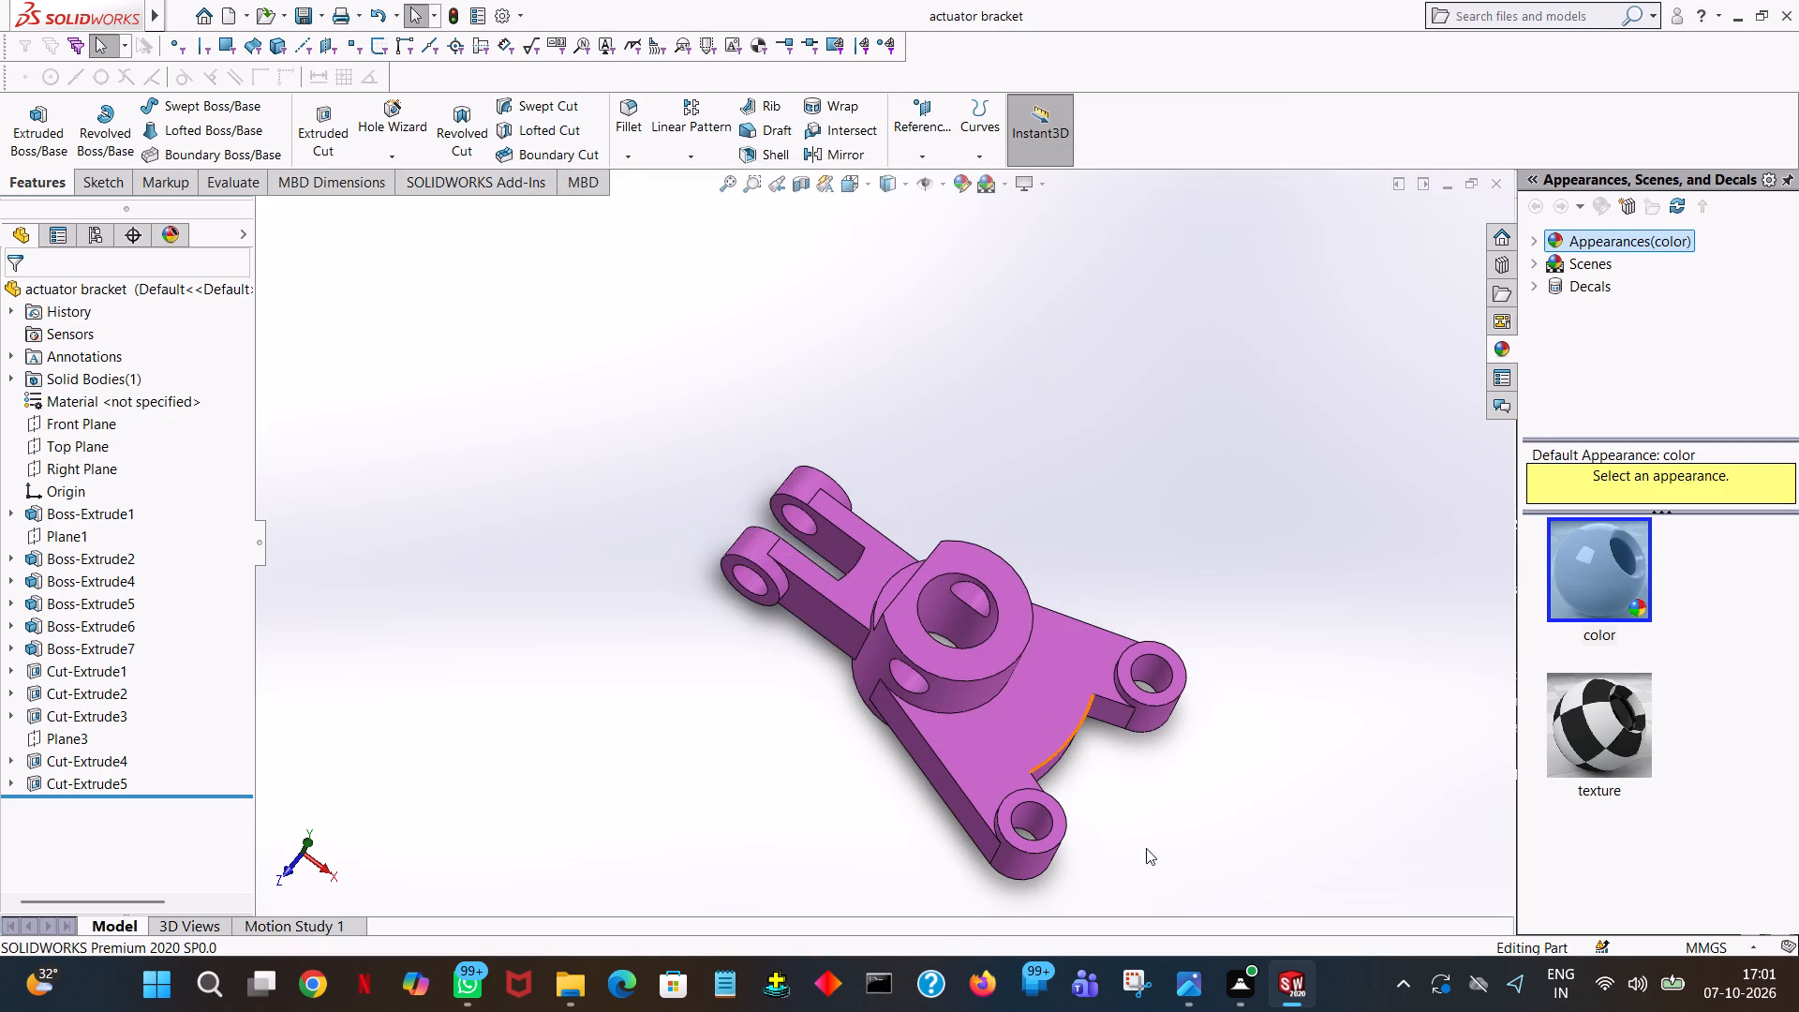